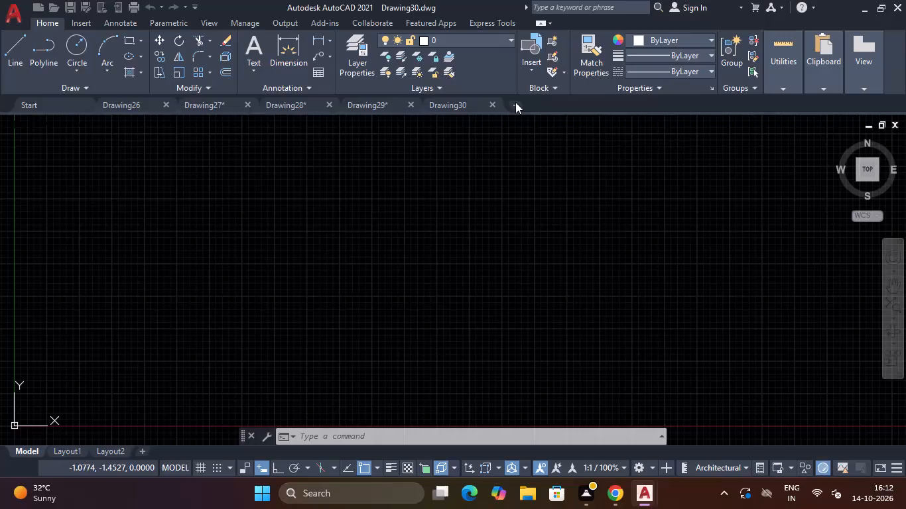
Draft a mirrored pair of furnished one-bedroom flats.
Turn off the grid display in the new drawing.
key(F7)
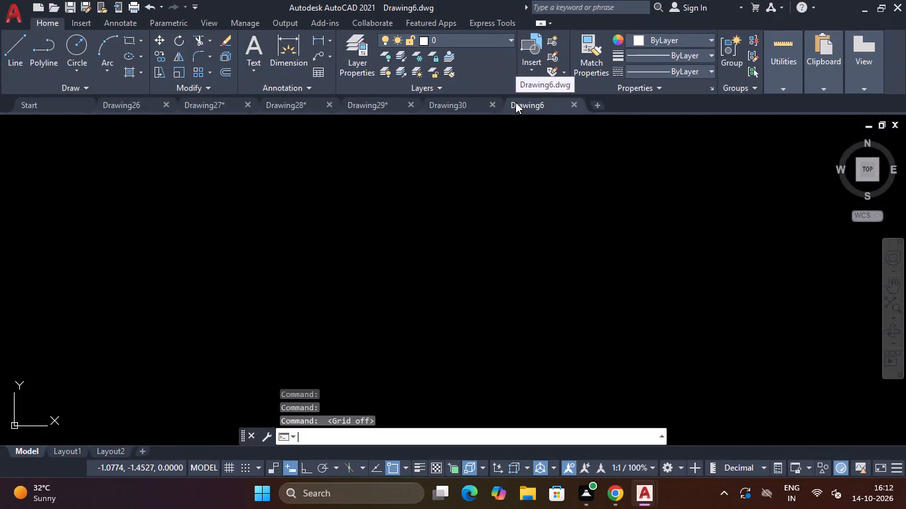
Configure the drawing units to Architectural length type with a precision of 0'-0".
text(UN)
key(space)
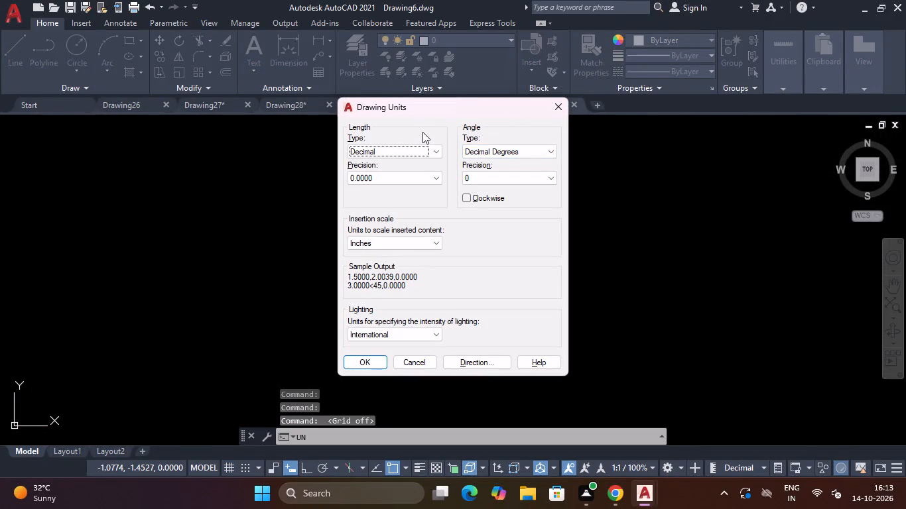
click(384, 146)
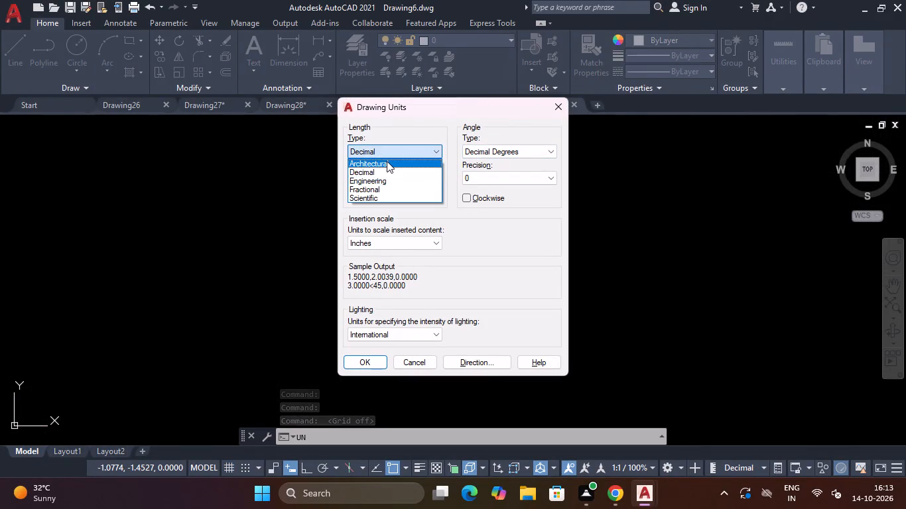
click(387, 161)
click(387, 171)
click(385, 192)
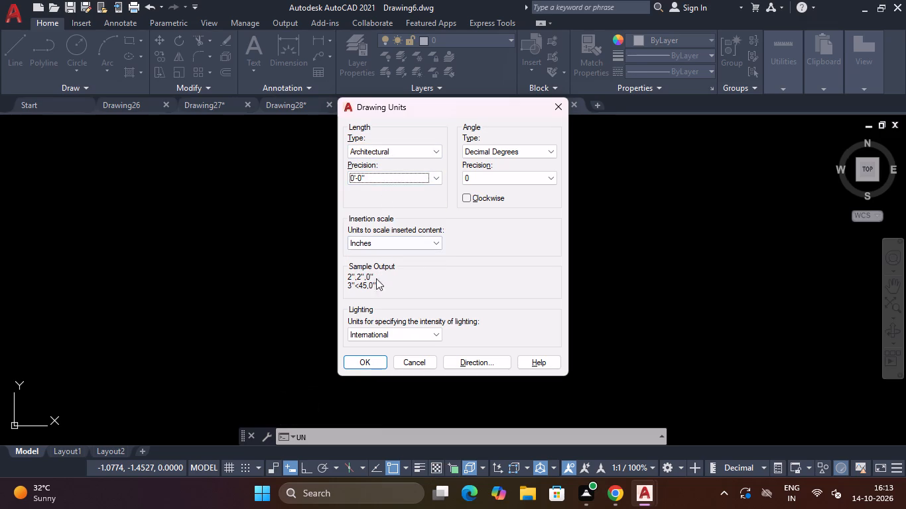
click(366, 357)
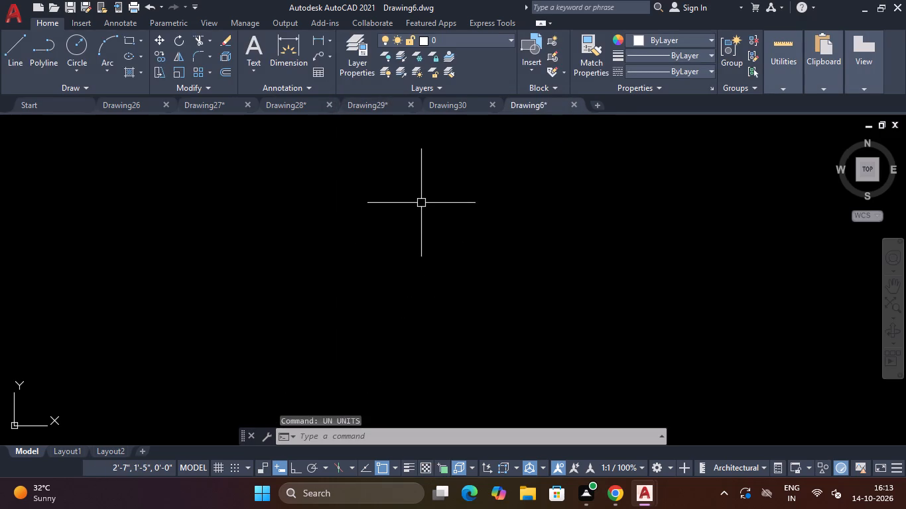
Modify the Standard dimension style's primary units to Architectural format with a precision of 0'-0".
text(D)
key(space)
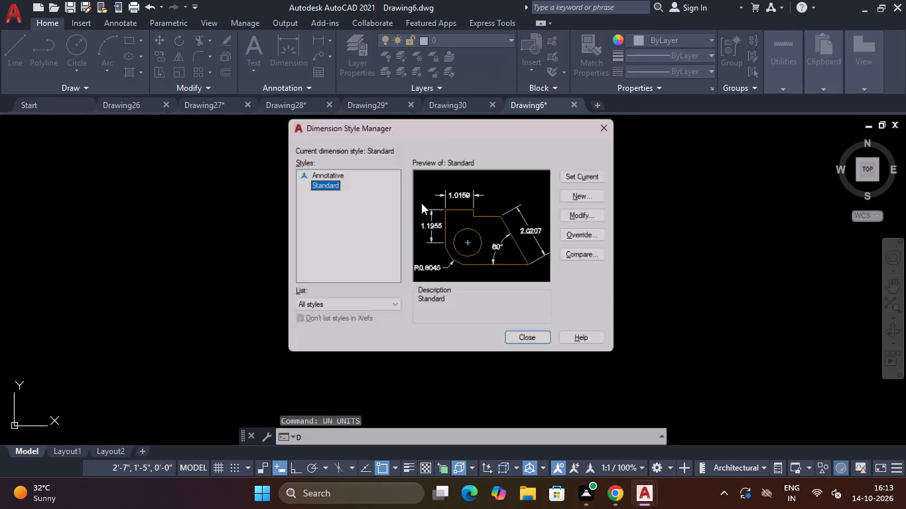
click(596, 211)
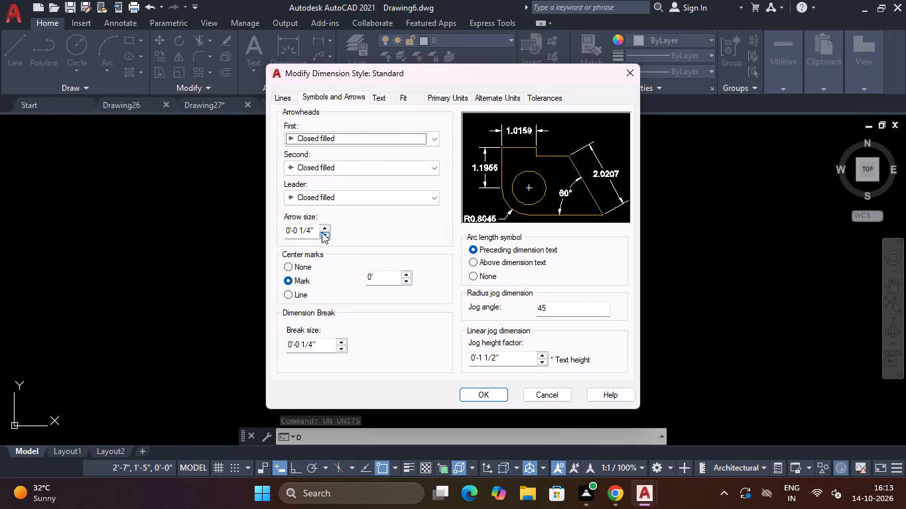
click(426, 99)
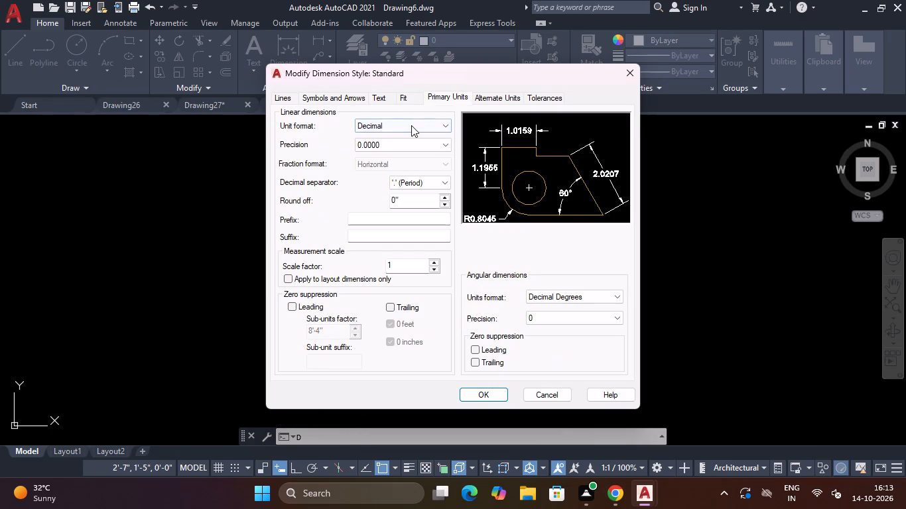
click(411, 125)
click(405, 164)
click(405, 141)
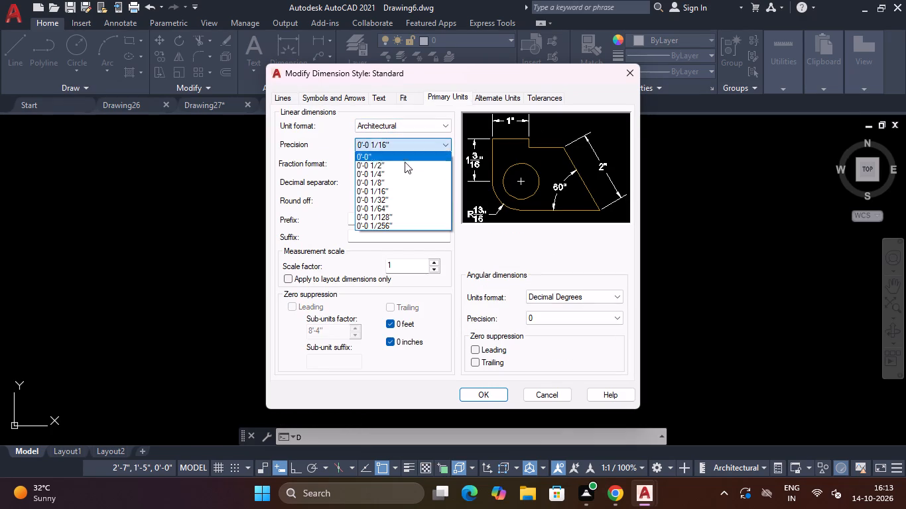
click(405, 158)
Set the Standard dimension style's text height to 6".
click(387, 103)
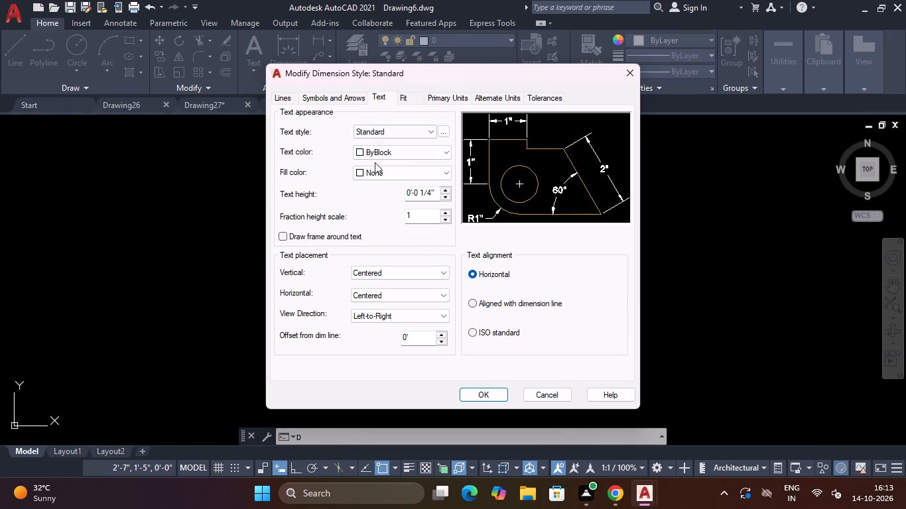
drag(439, 193, 276, 213)
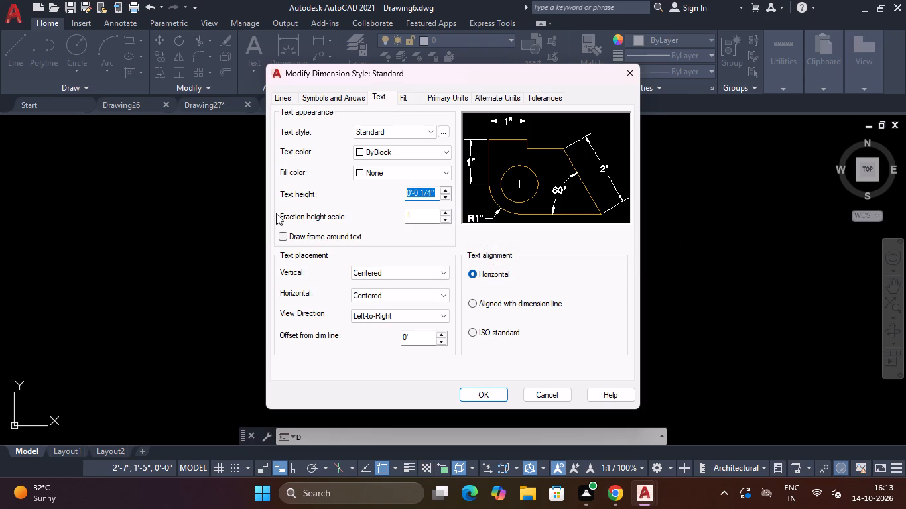
key(BackSpace)
text(6")
key(Return)
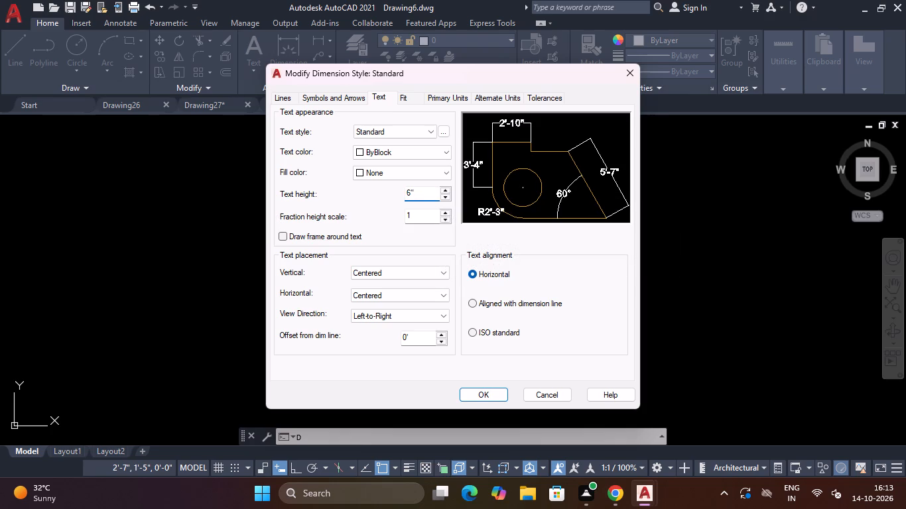
Set the Standard dimension style's arrow size to 6" and accept the style modifications.
click(346, 95)
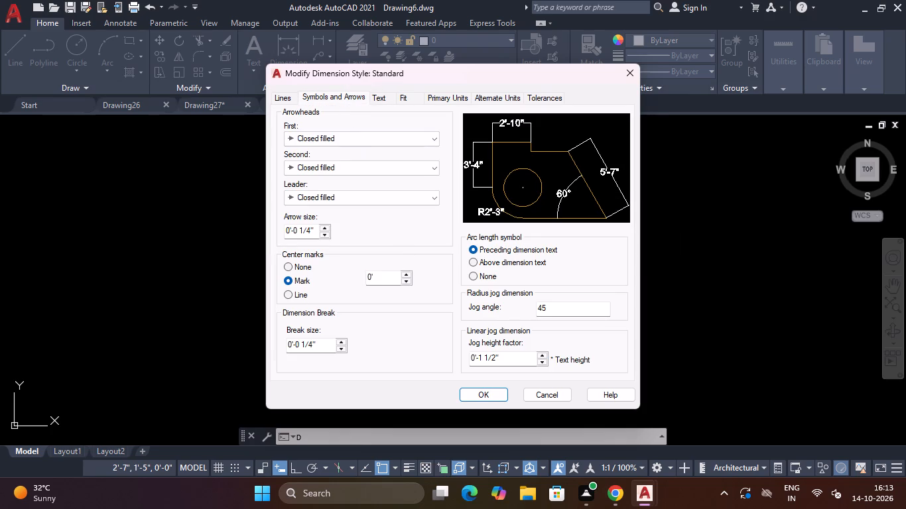
drag(316, 225, 278, 229)
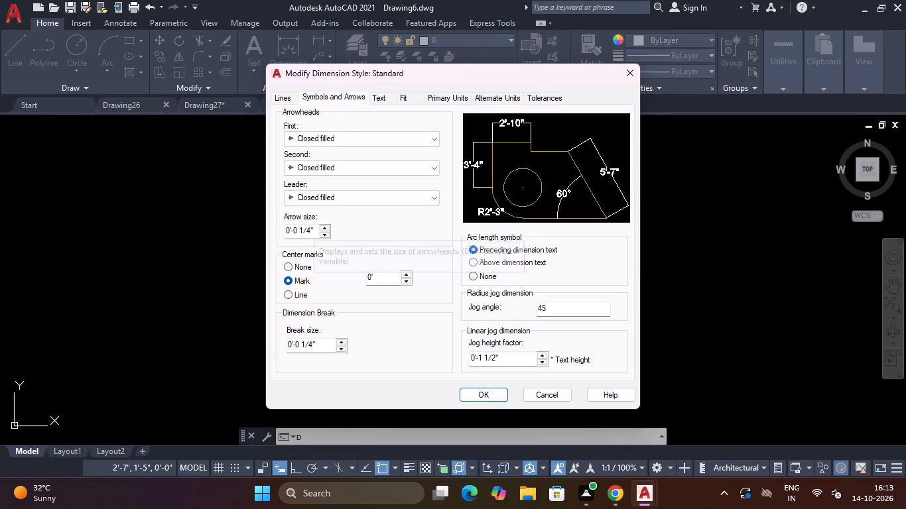
drag(312, 227, 180, 234)
key(BackSpace)
text(6")
key(Return)
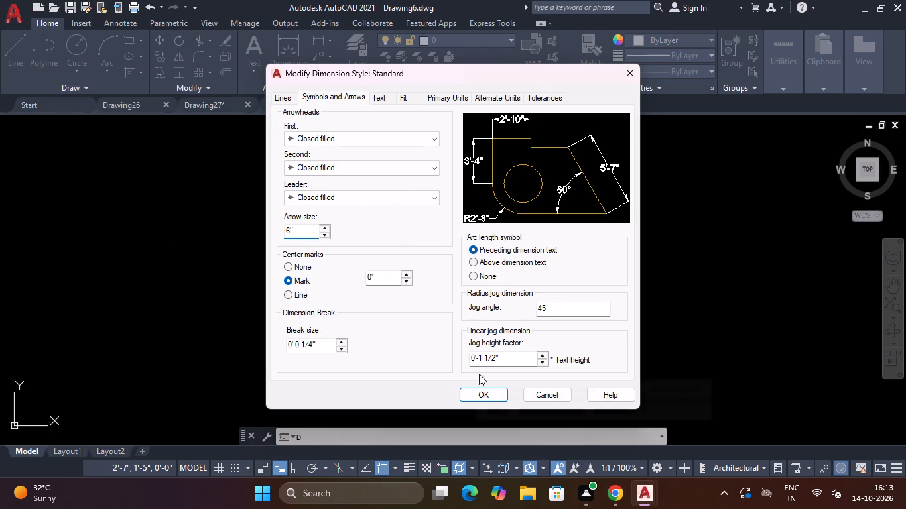
click(487, 393)
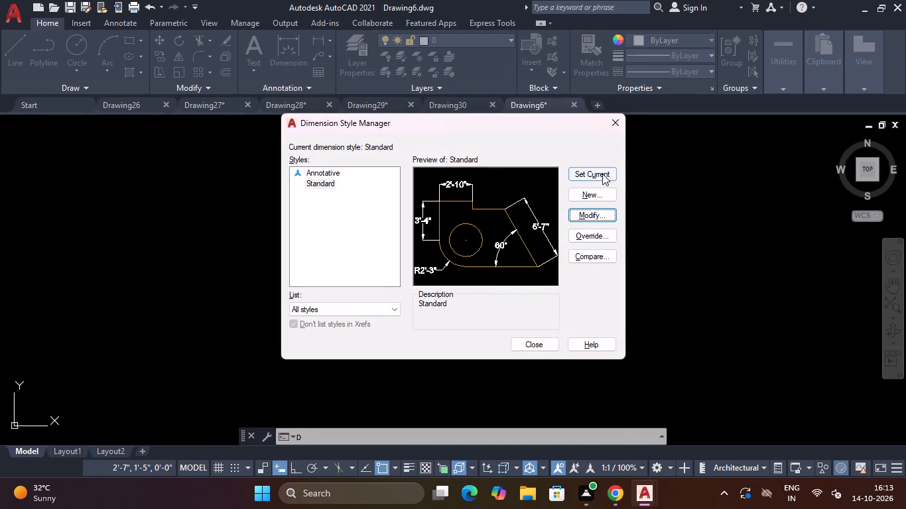
Make the Standard dimension style current and close the Dimension Style Manager.
triple_click(602, 174)
click(536, 339)
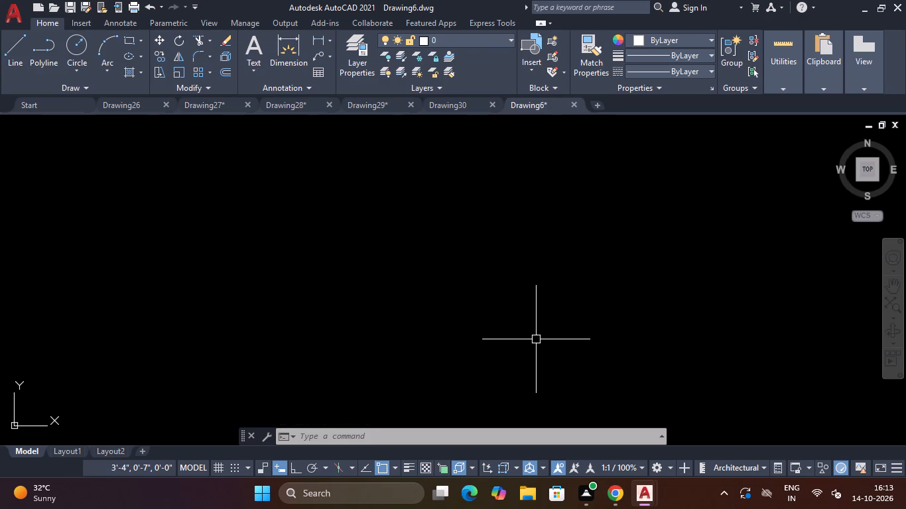
key(Escape)
key(Escape)
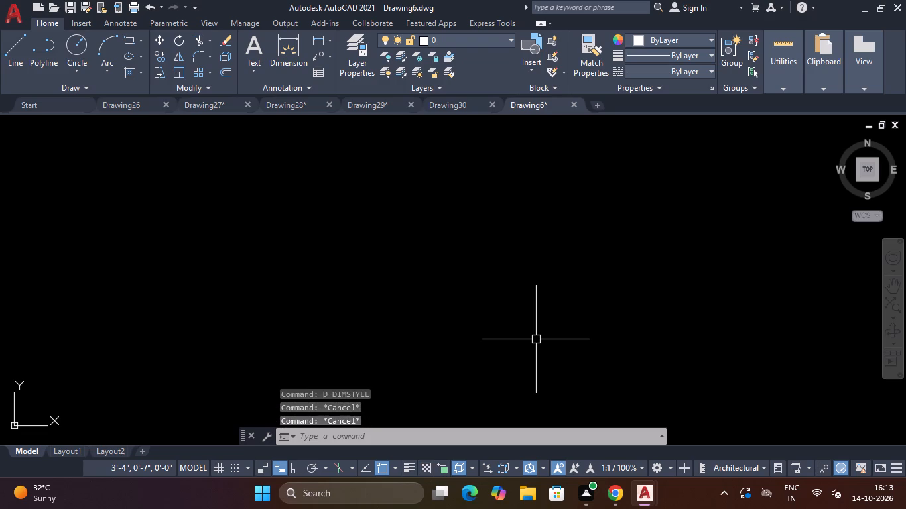
Draw a rectangle 16' wide and 18' high in the empty drawing area.
text(RE)
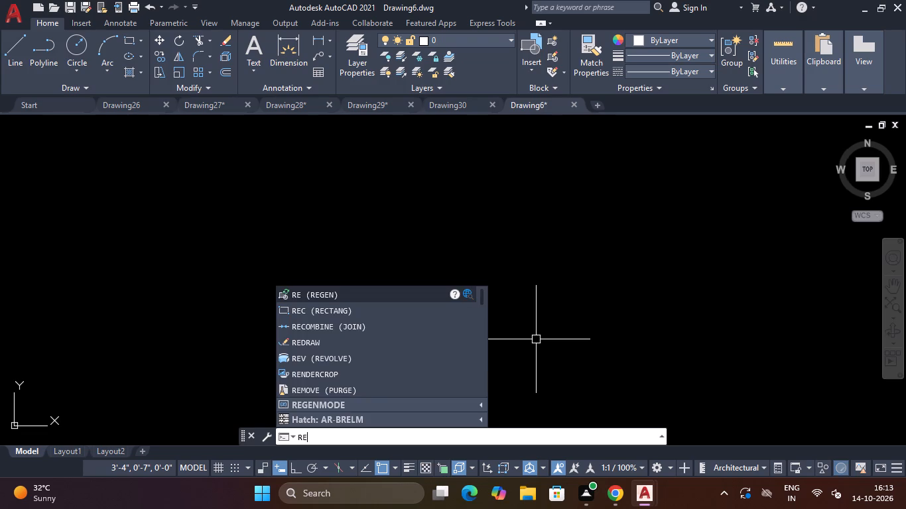
text(C)
key(space)
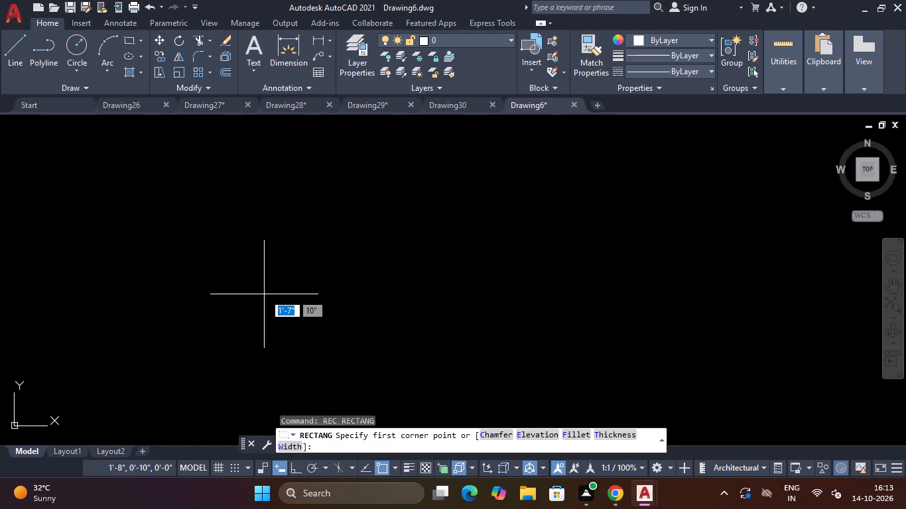
click(247, 179)
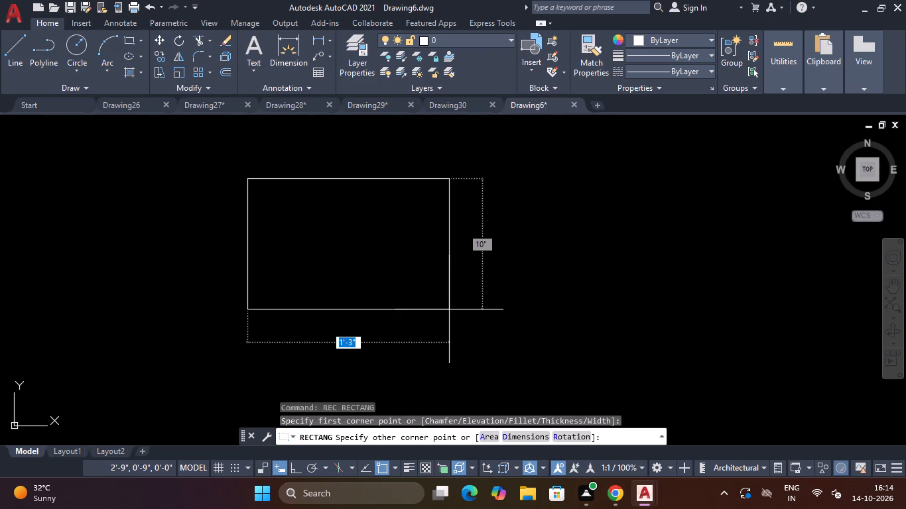
text(15)
key(BackSpace)
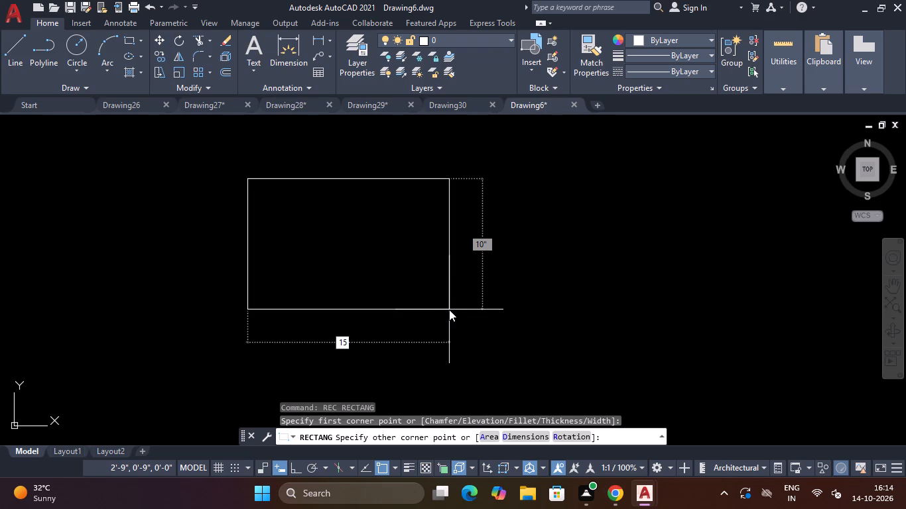
key(6)
key(apostrophe)
key(Tab)
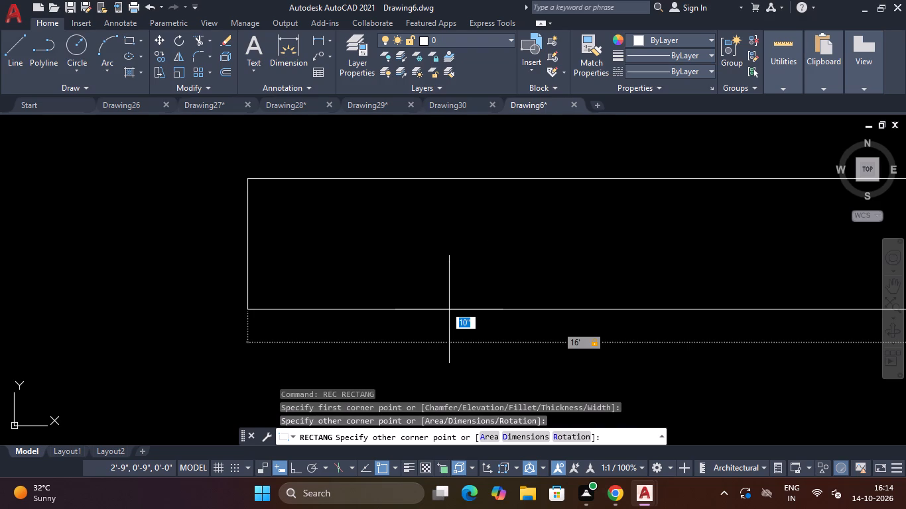
text(18')
key(Return)
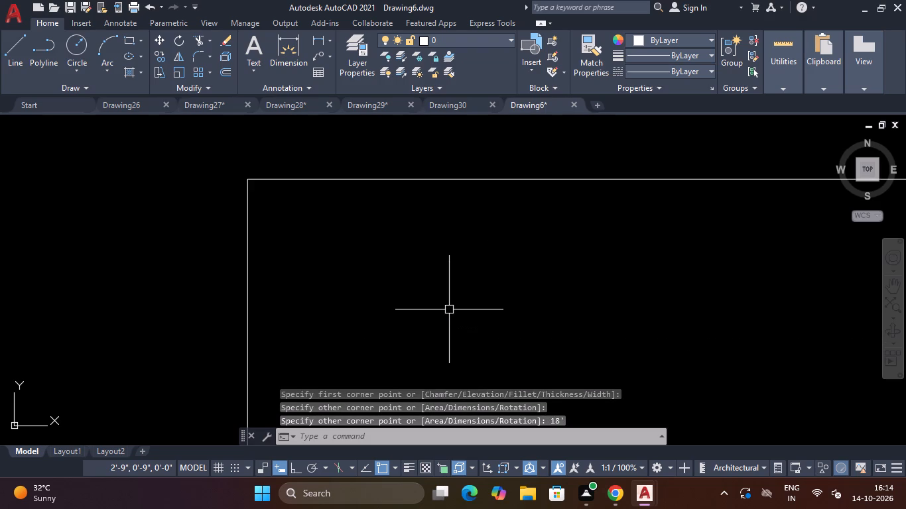
Move the UCS origin away from the rectangle to a clear spot well below and to the left of it.
scroll(449, 310, down, 8)
scroll(519, 282, down, 4)
scroll(527, 313, up, 2)
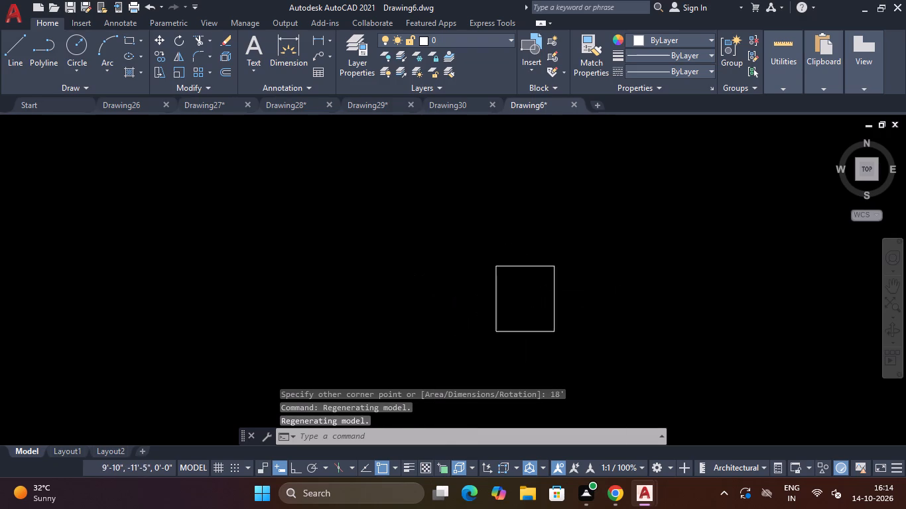
scroll(528, 296, up, 1)
click(431, 217)
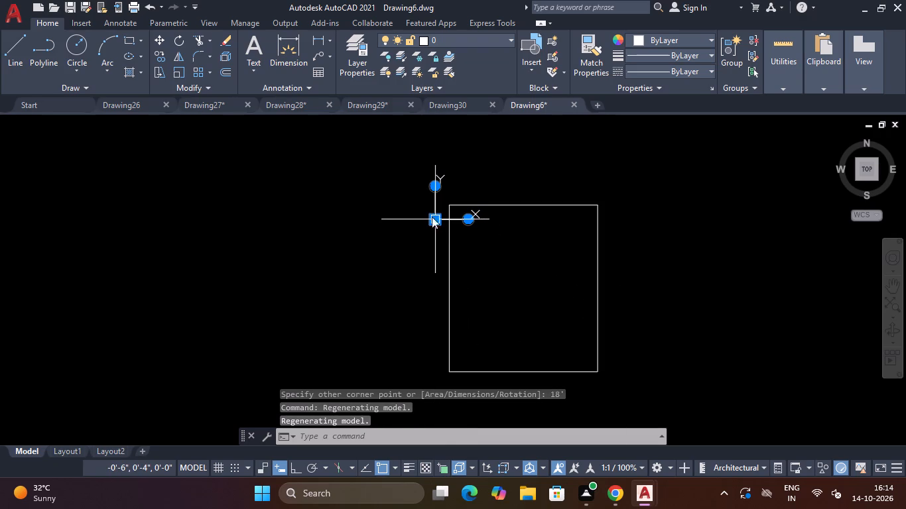
click(432, 217)
click(435, 219)
click(0, 418)
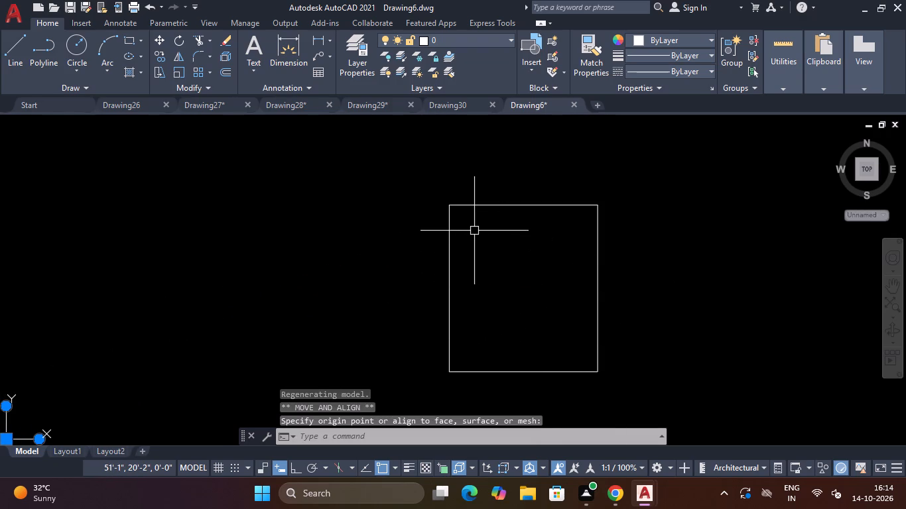
key(Escape)
key(Escape)
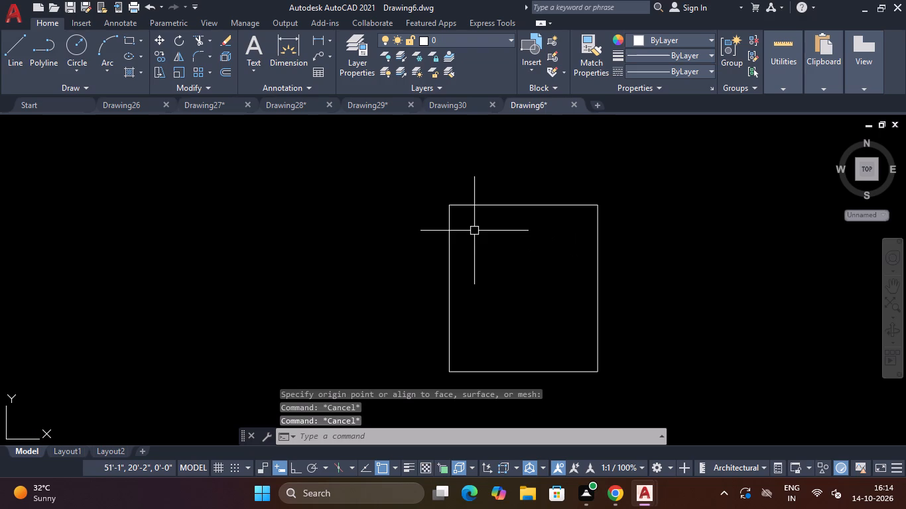
Offset the 16' by 18' rectangle outward by 9" to form the wall thickness.
text(O)
key(space)
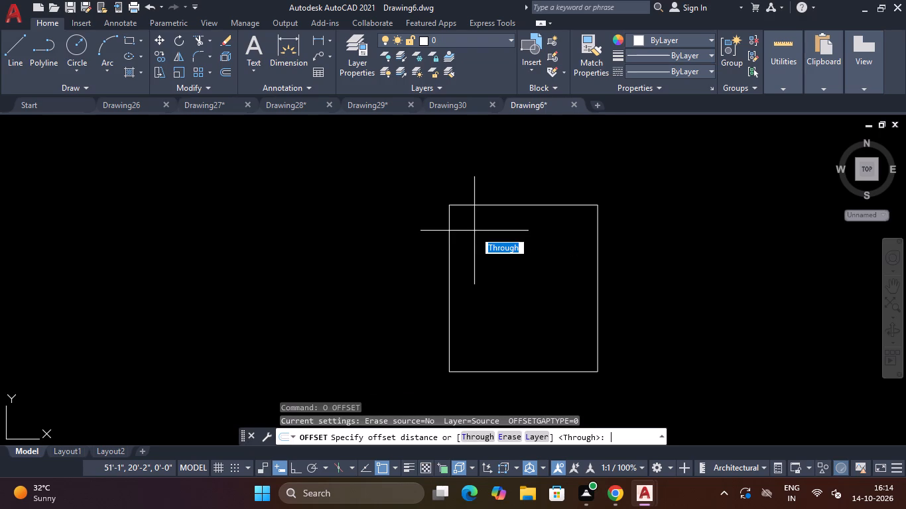
key(9)
key(shift+quotedbl)
key(Return)
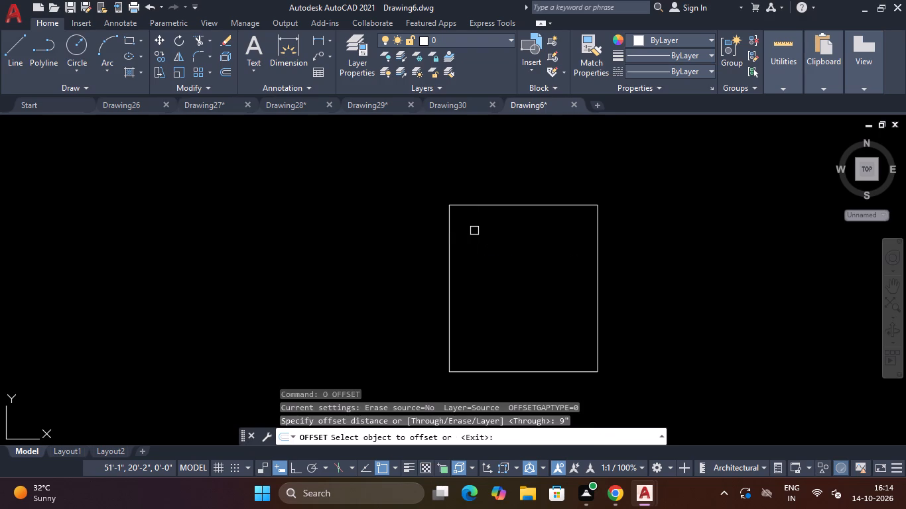
click(489, 205)
click(493, 184)
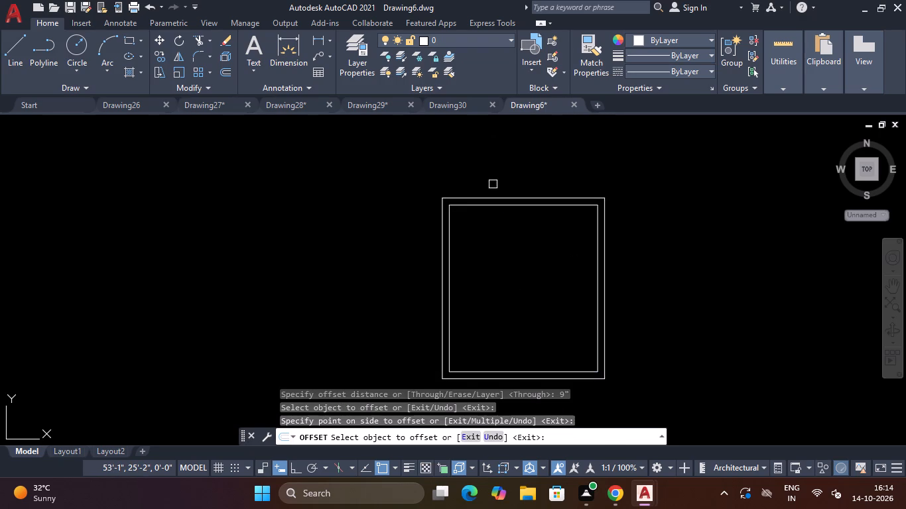
key(Escape)
key(Escape)
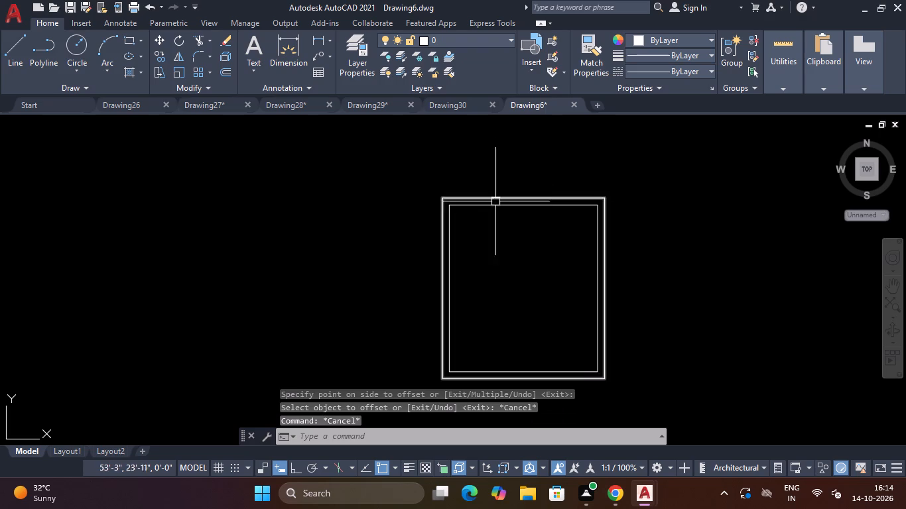
Explode the inner 16' by 18' rectangle into separate lines.
scroll(507, 215, up, 2)
click(519, 182)
click(511, 194)
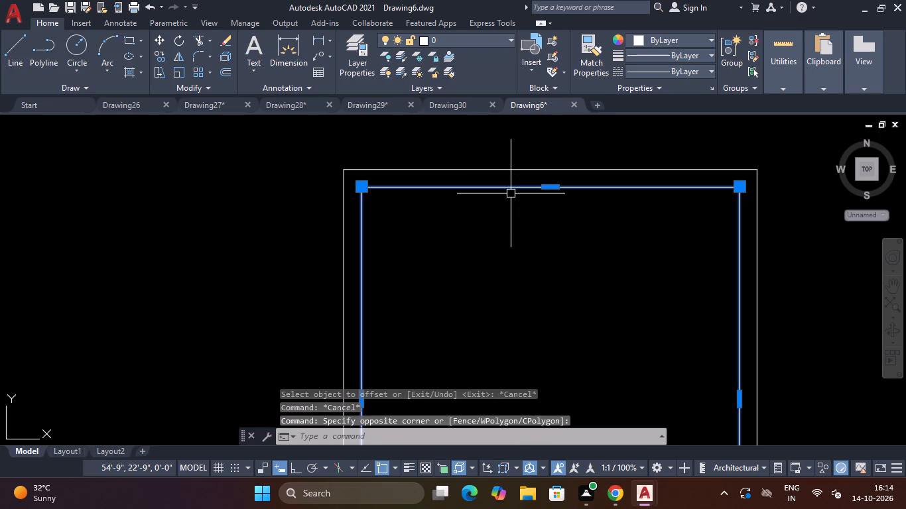
text(EXP)
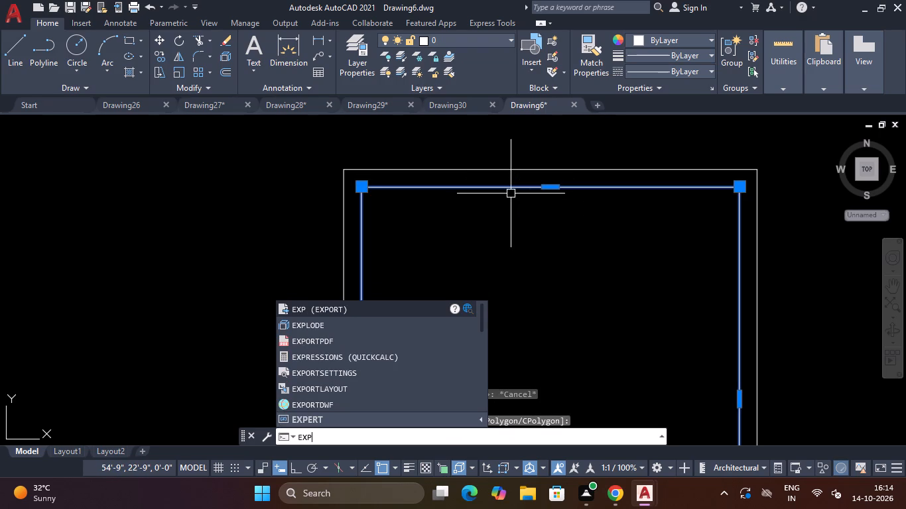
key(Down)
key(Return)
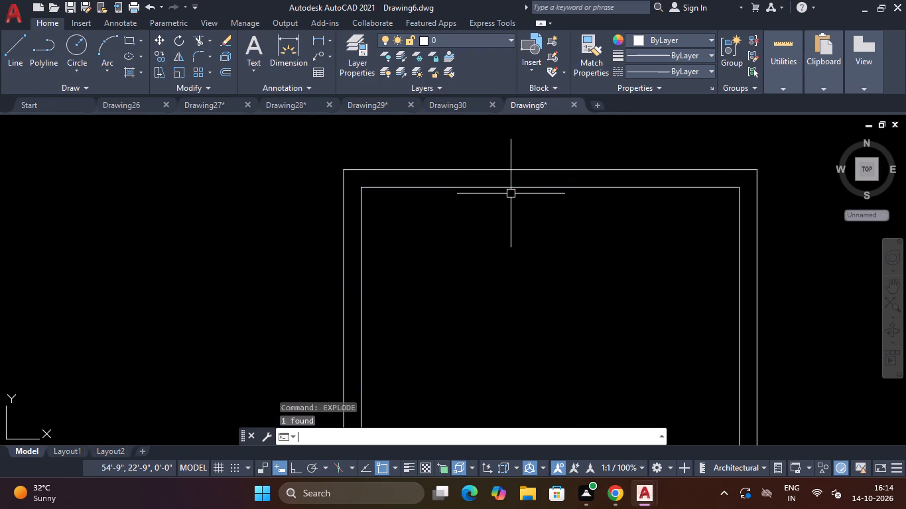
key(Escape)
key(Escape)
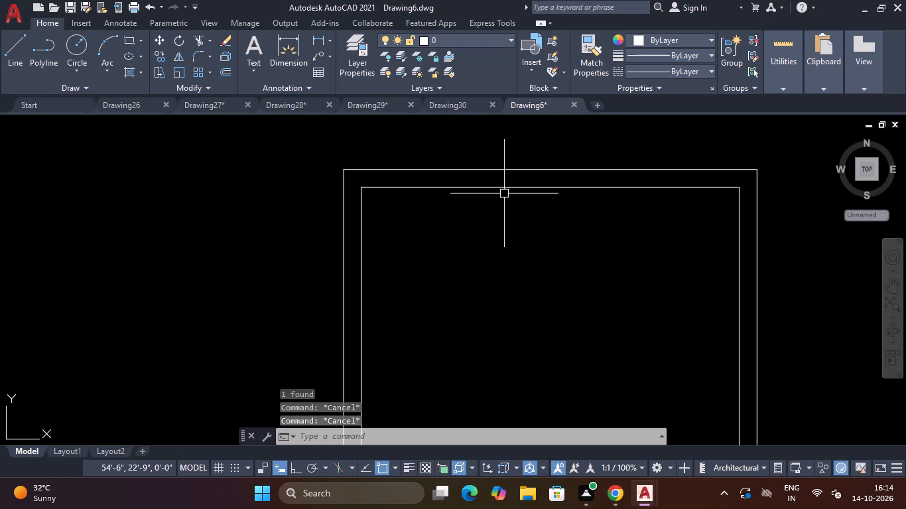
Offset the inner left wall line 10' to the right, into the room.
text(O)
key(space)
text(10')
key(Return)
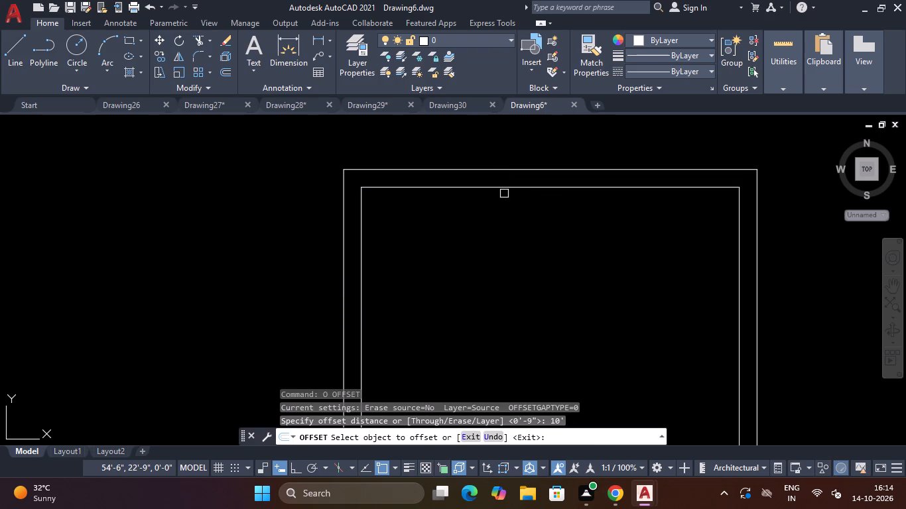
click(361, 258)
click(421, 256)
scroll(530, 249, down, 2)
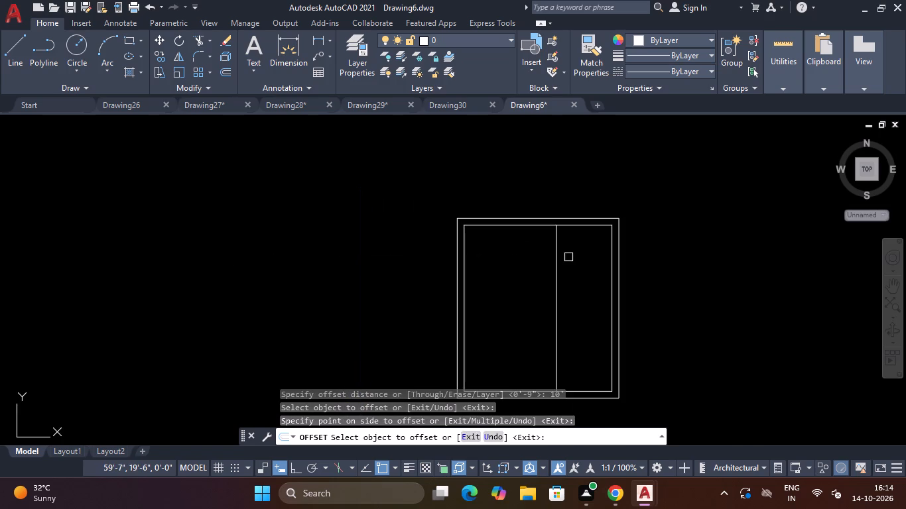
scroll(571, 258, up, 1)
key(Escape)
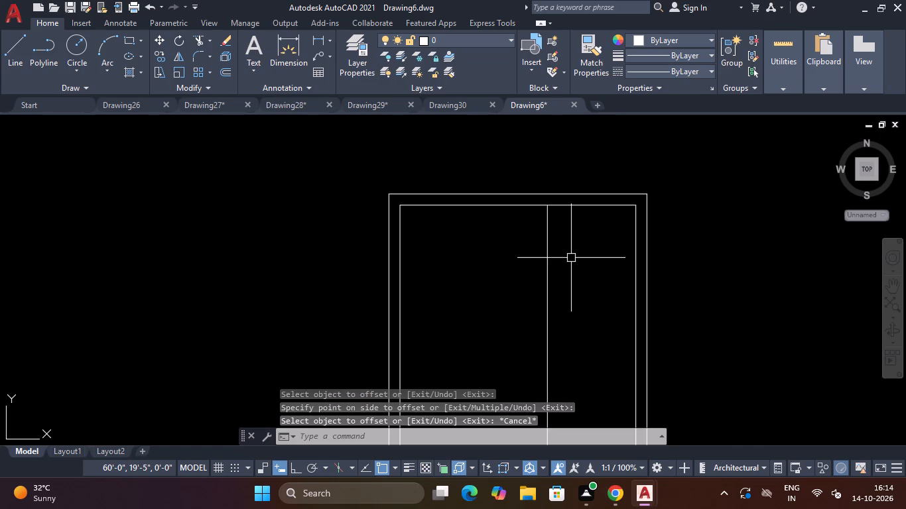
Offset the new vertical partition line 4" to the right to give the partition its thickness.
key(o)
key(space)
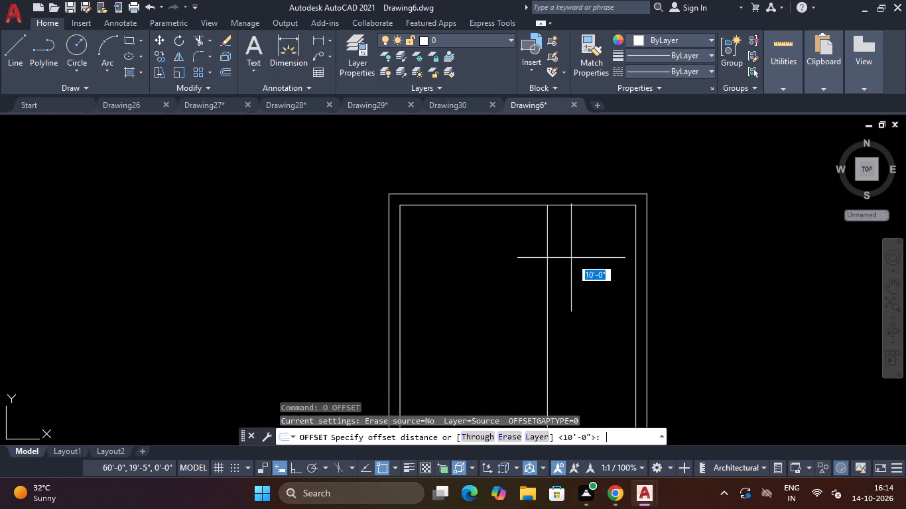
text(4")
key(Return)
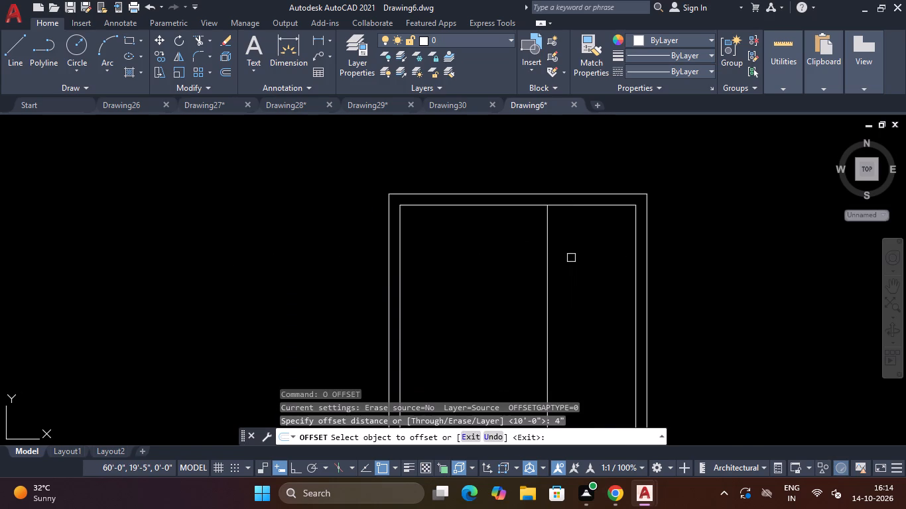
click(546, 268)
click(561, 268)
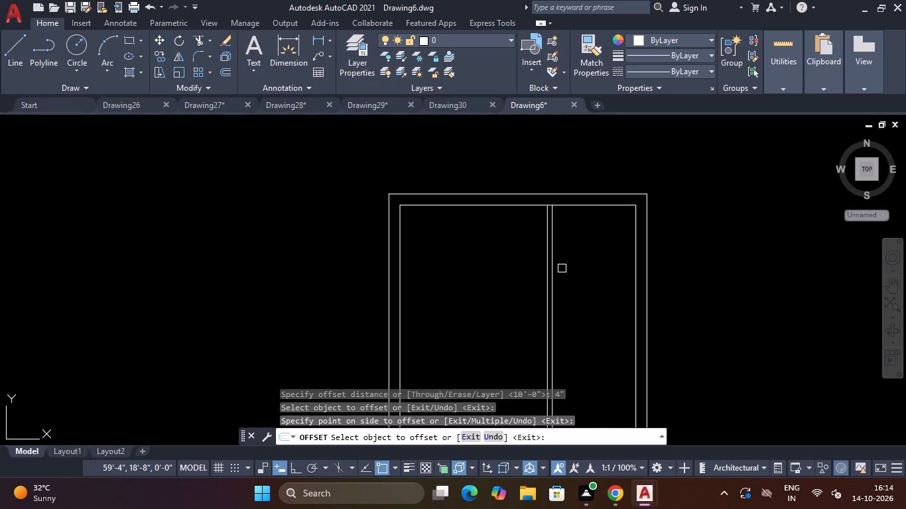
key(Escape)
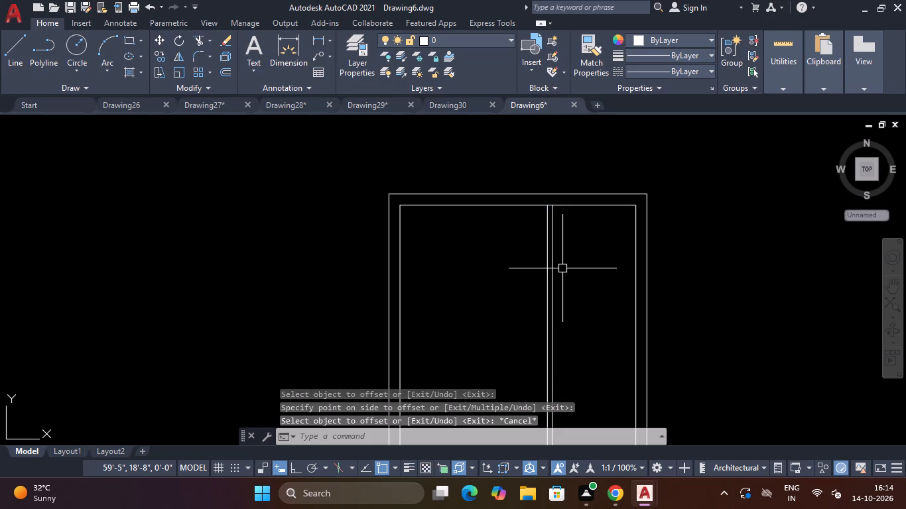
Offset the inner top wall line 10' downward, into the room.
text(O)
key(space)
text(10')
key(Return)
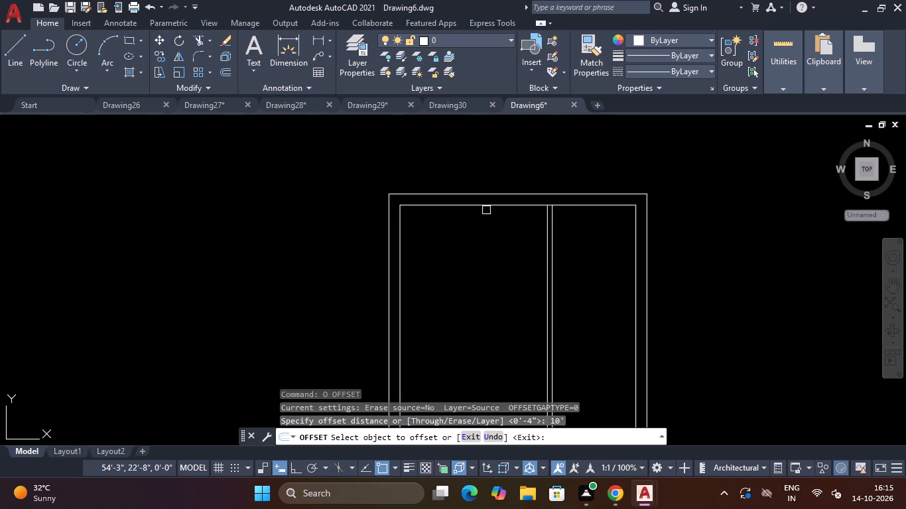
click(486, 207)
click(499, 304)
scroll(499, 302, down, 4)
scroll(499, 304, up, 3)
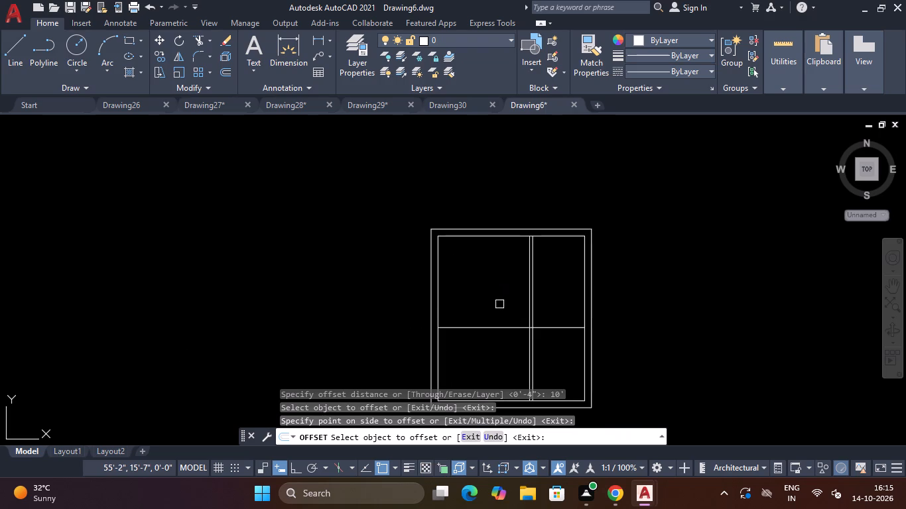
key(Escape)
key(Escape)
key(Escape)
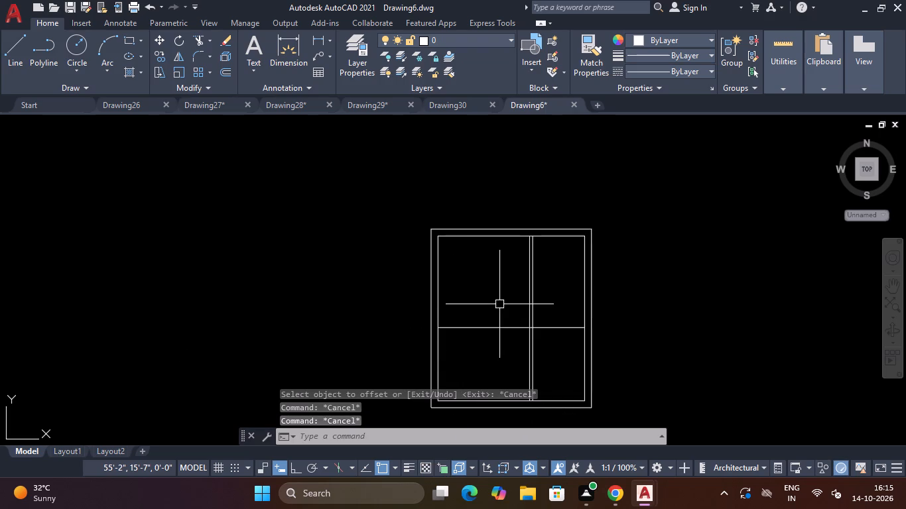
Offset the new horizontal partition line 4" downward to give the partition its thickness.
text(O)
key(space)
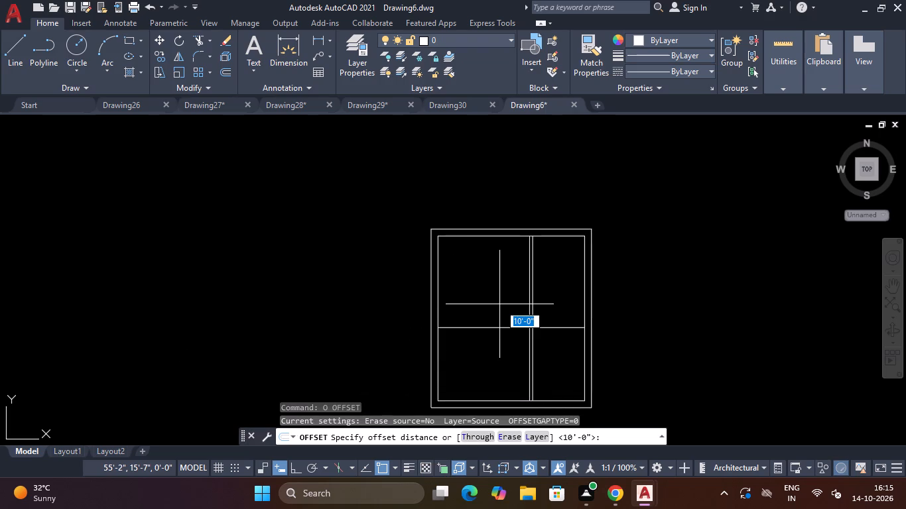
key(4)
key(shift+quotedbl)
key(Return)
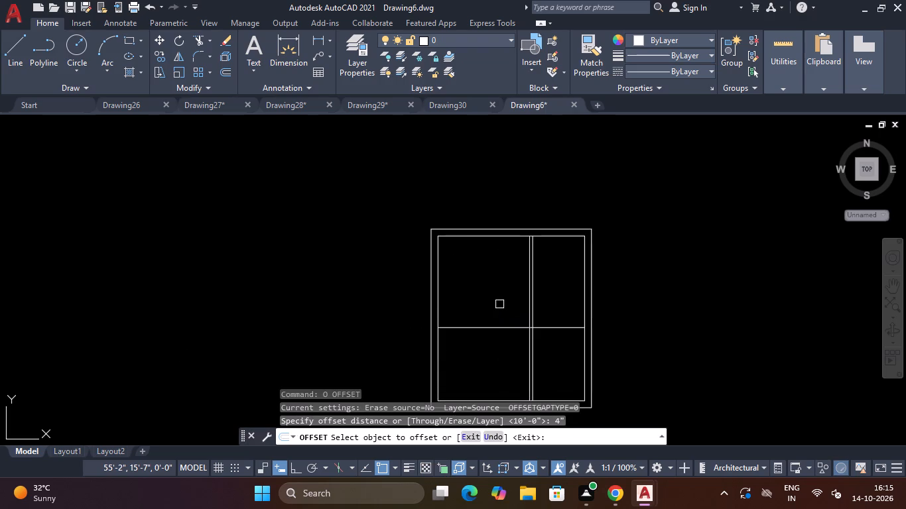
click(483, 325)
click(483, 341)
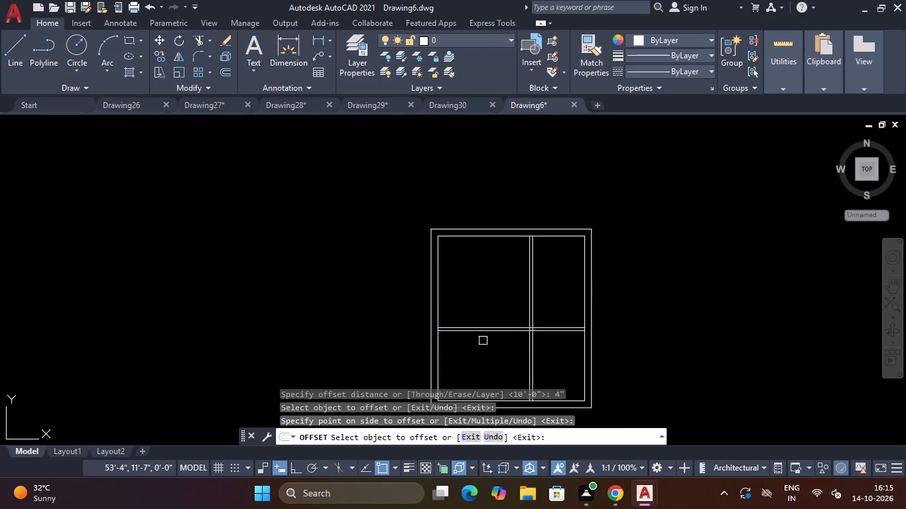
key(Escape)
key(Escape)
Trim away both vertical partition lines below the horizontal partition.
text(TR)
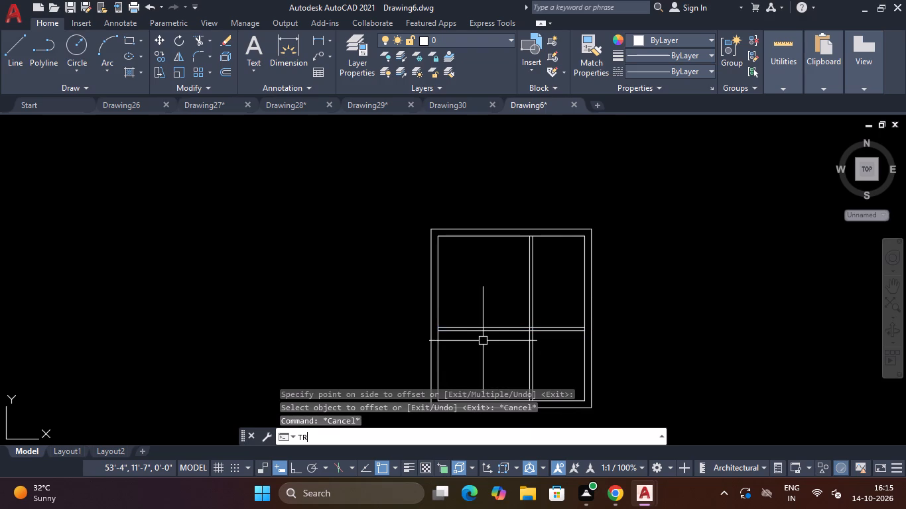
key(space)
click(508, 354)
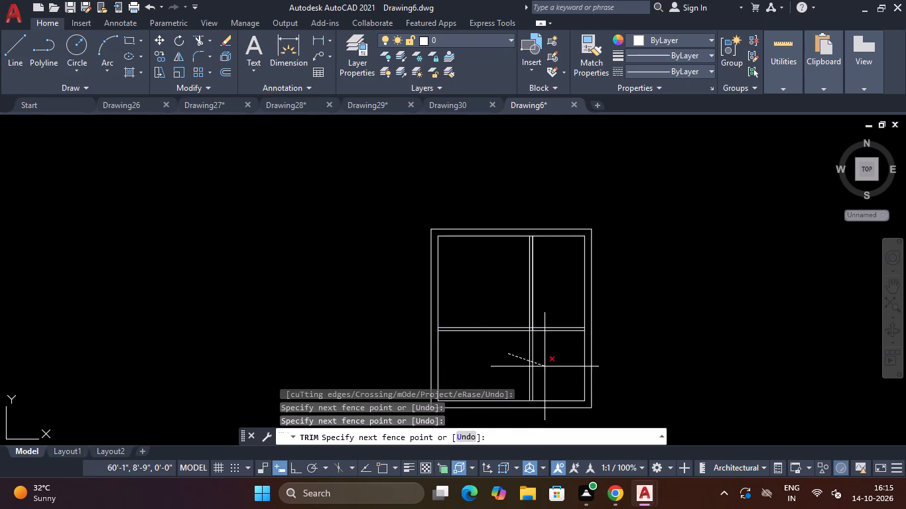
click(547, 367)
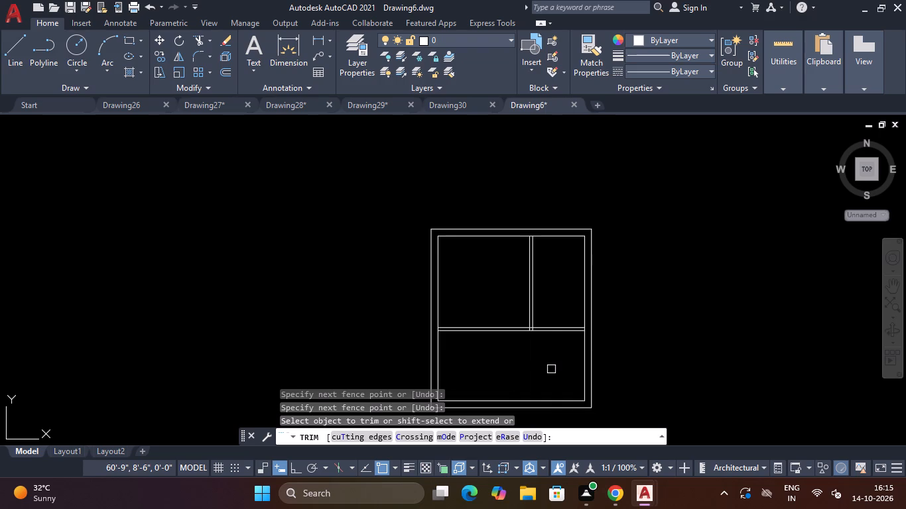
key(Escape)
Offset the inner top wall line 6' downward to start the upper-right room's lower partition.
text(O)
key(space)
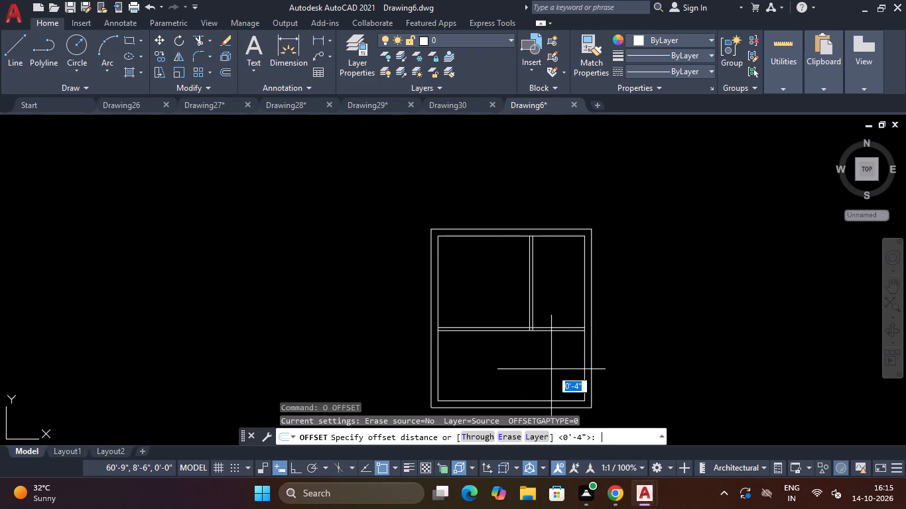
key(6)
key(apostrophe)
key(Return)
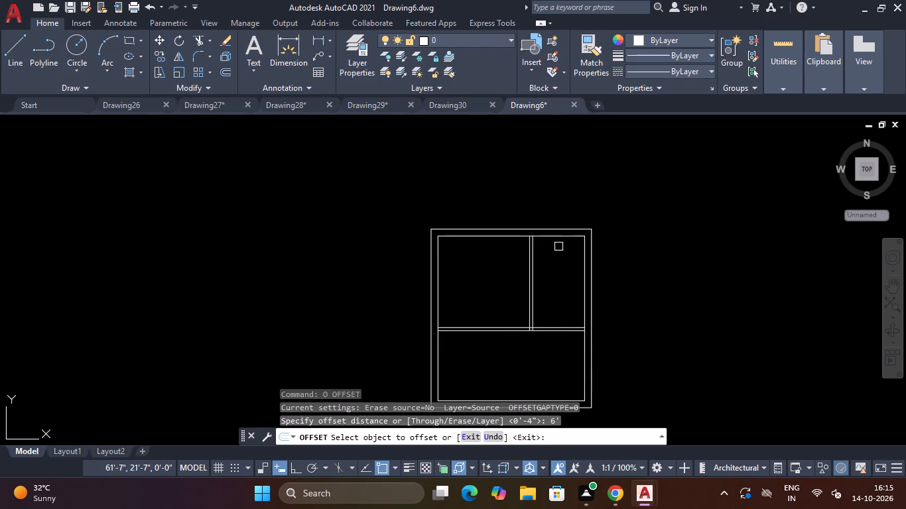
click(560, 239)
click(562, 265)
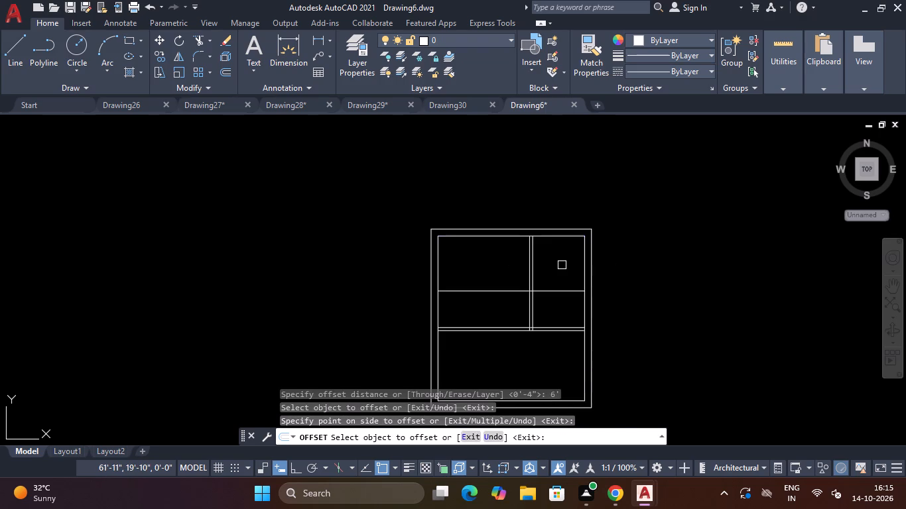
key(Escape)
key(Escape)
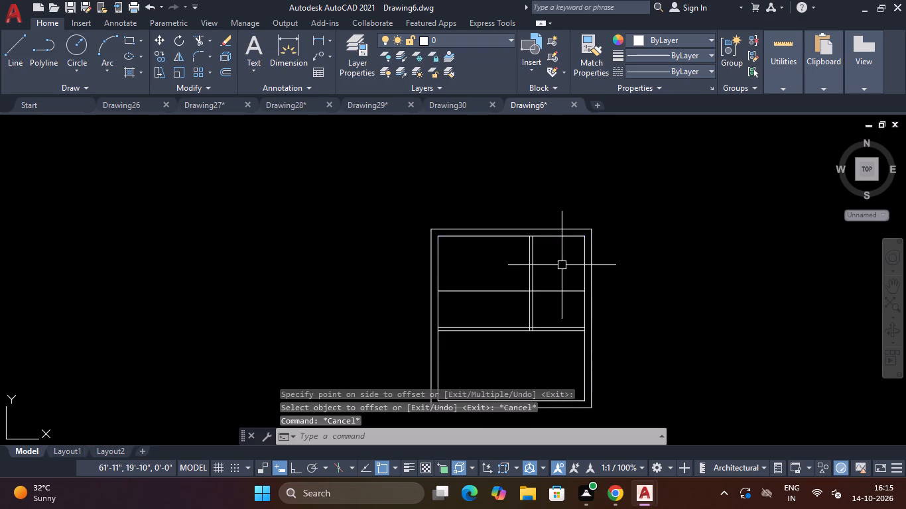
Trim the 6' offset line between the left wall and the vertical partition.
text(TR)
key(space)
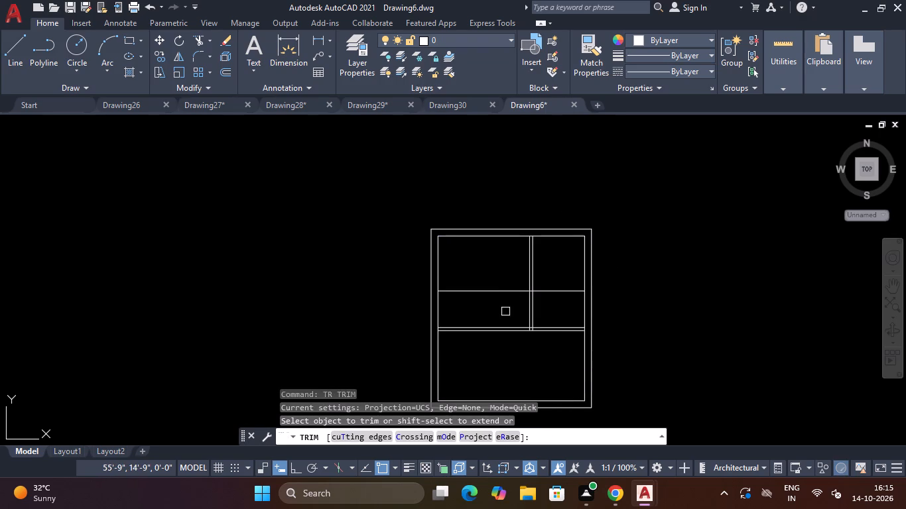
click(505, 311)
click(489, 271)
key(Escape)
key(Escape)
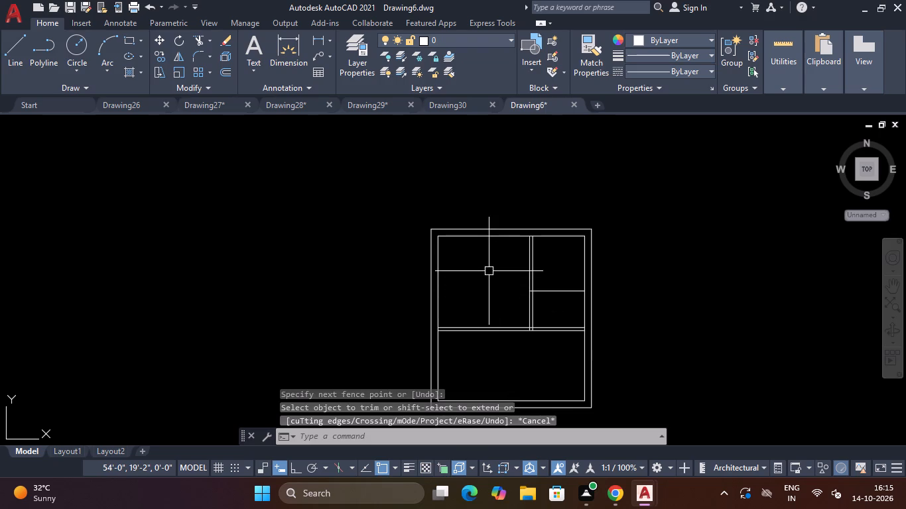
Offset the short horizontal line right of the vertical partition 4" downward to form a second partition.
text(O)
key(space)
text(4")
key(Return)
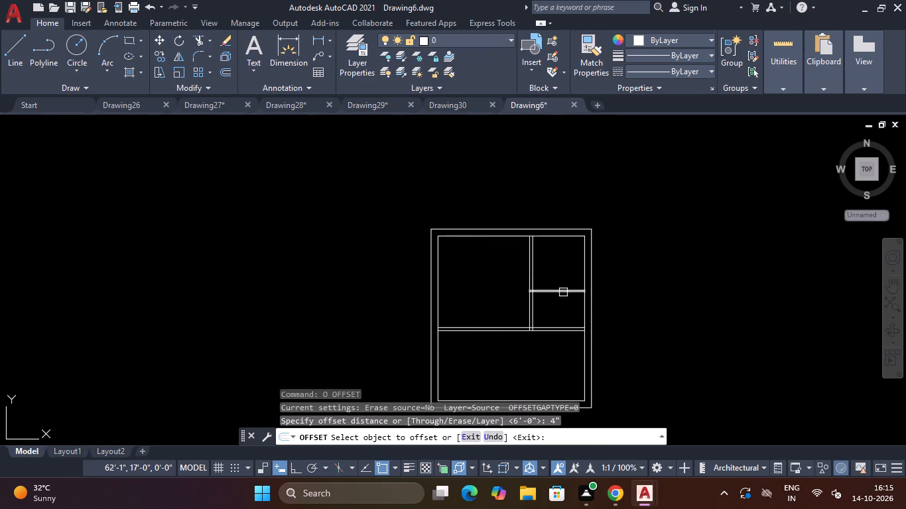
click(563, 292)
click(562, 309)
scroll(562, 279, up, 2)
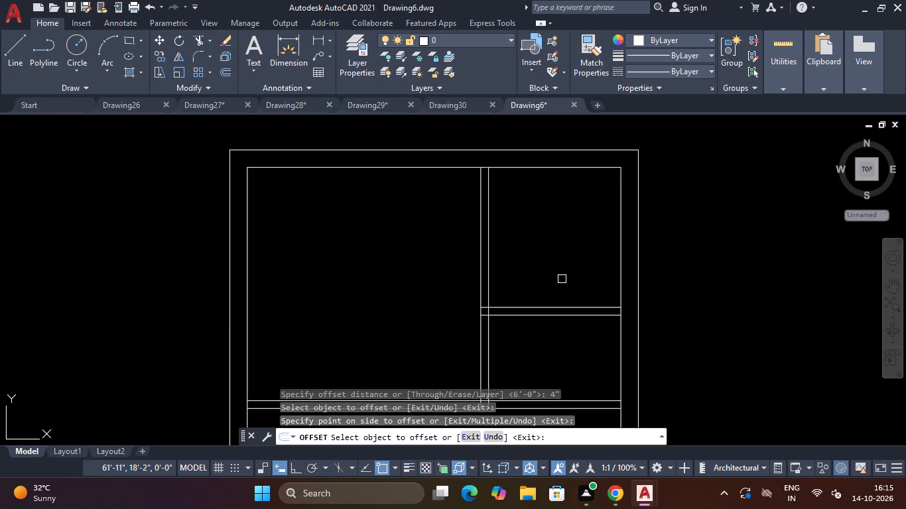
scroll(562, 279, down, 3)
scroll(562, 279, up, 4)
scroll(562, 279, down, 2)
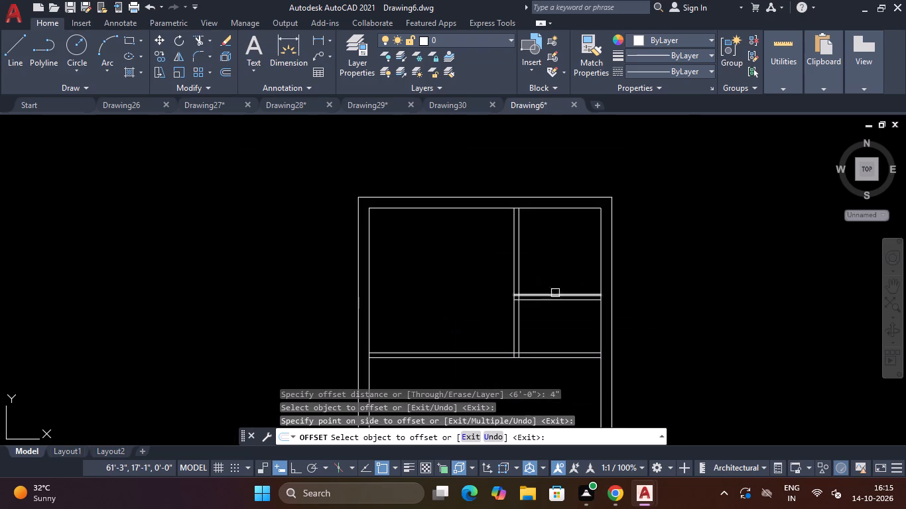
key(Escape)
key(Escape)
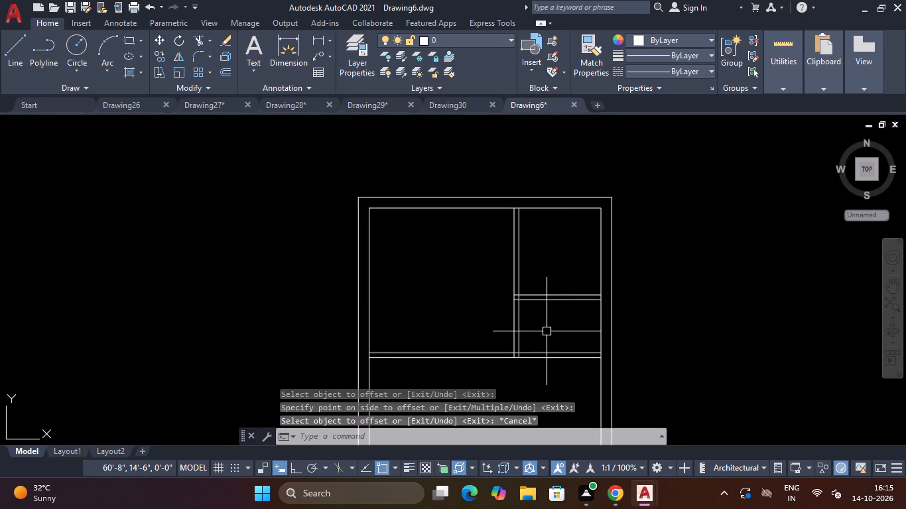
Trim both lines of the lower, long horizontal partition between the vertical partition and the right wall.
text(TR)
key(space)
click(547, 331)
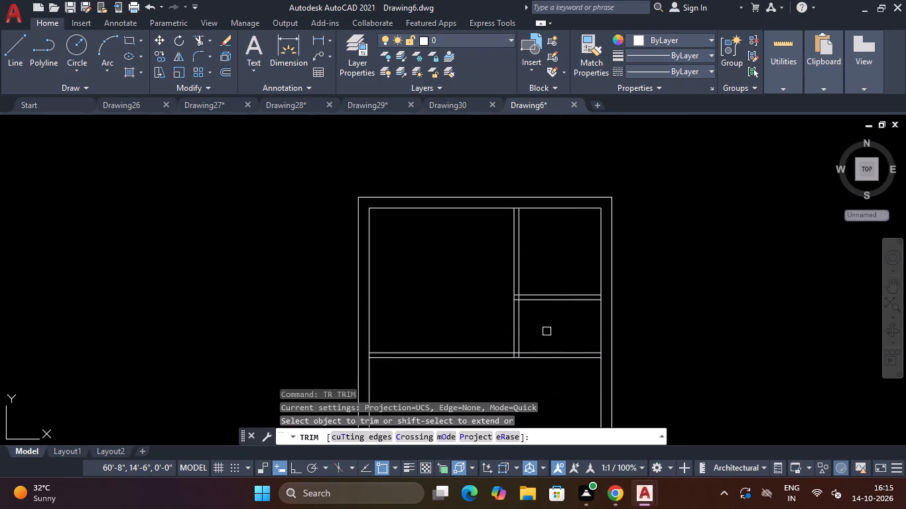
click(572, 378)
scroll(574, 379, down, 3)
scroll(573, 379, up, 2)
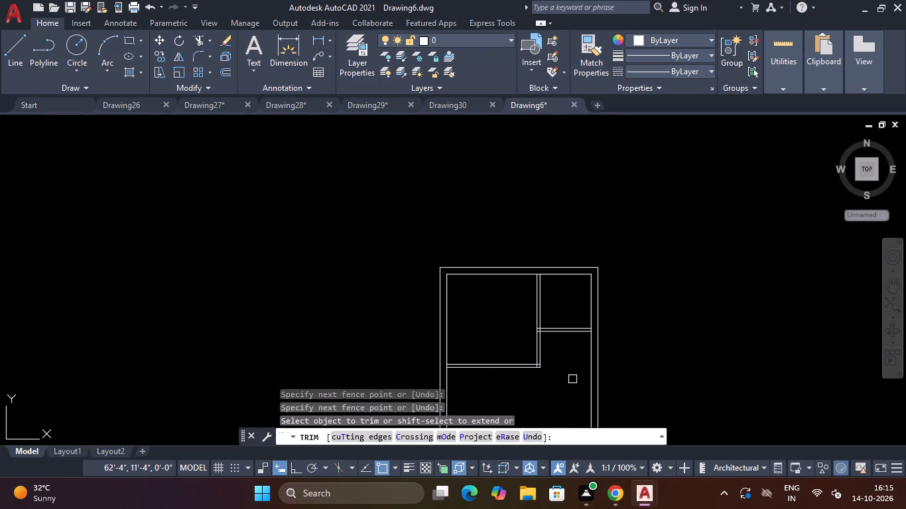
key(Escape)
key(Escape)
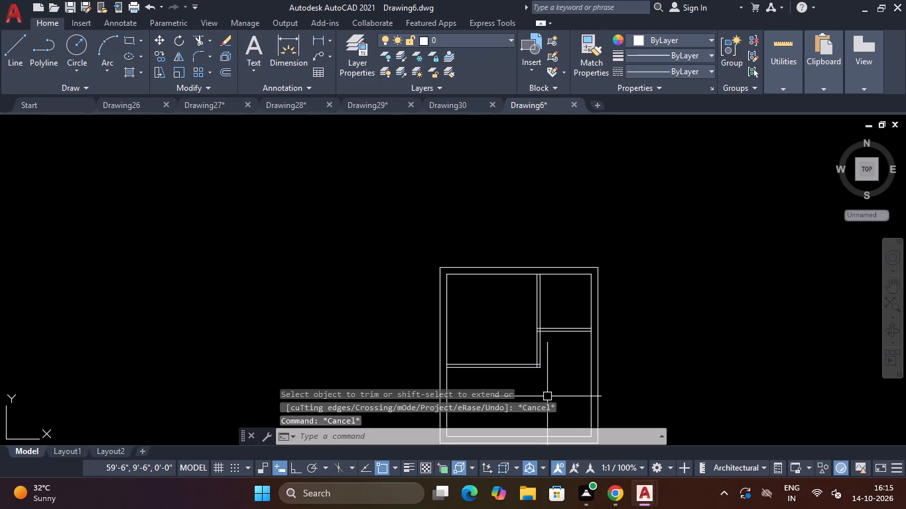
scroll(531, 390, down, 3)
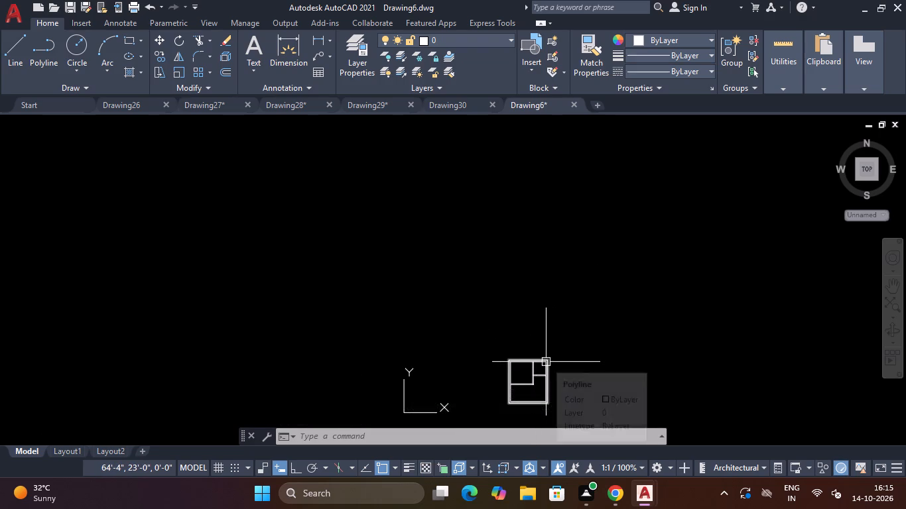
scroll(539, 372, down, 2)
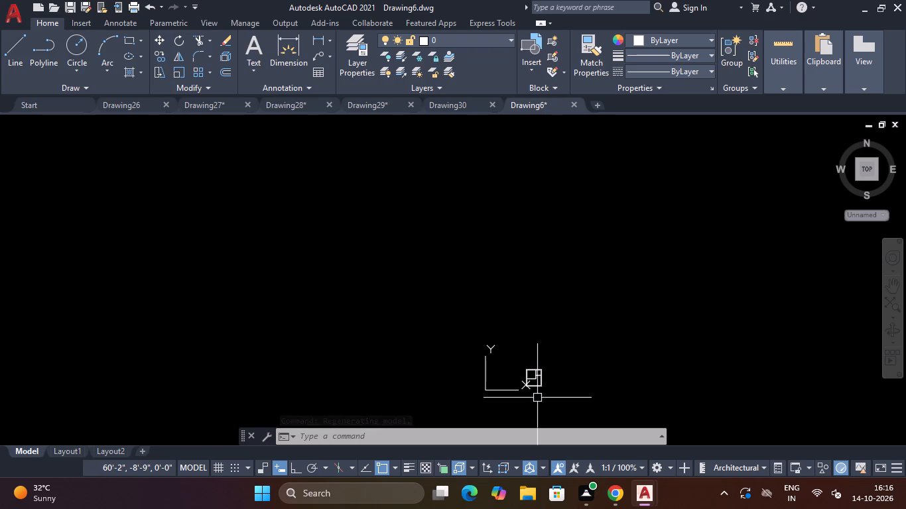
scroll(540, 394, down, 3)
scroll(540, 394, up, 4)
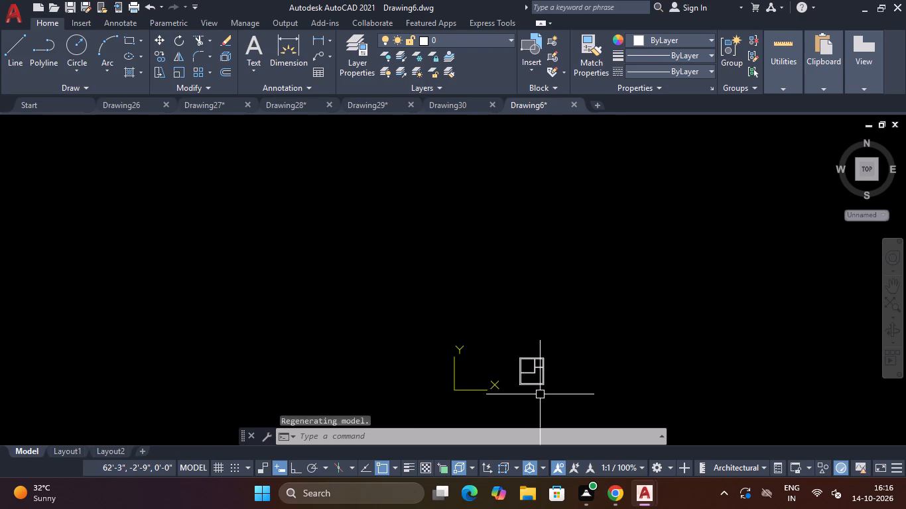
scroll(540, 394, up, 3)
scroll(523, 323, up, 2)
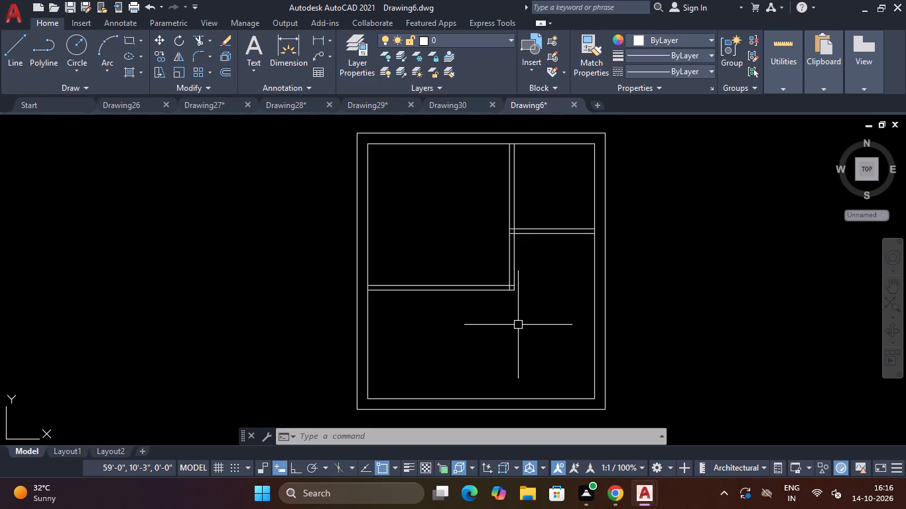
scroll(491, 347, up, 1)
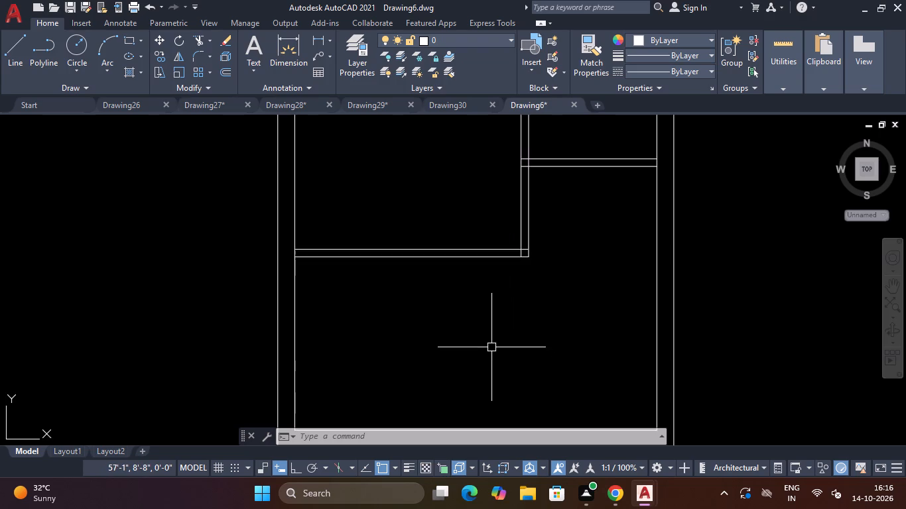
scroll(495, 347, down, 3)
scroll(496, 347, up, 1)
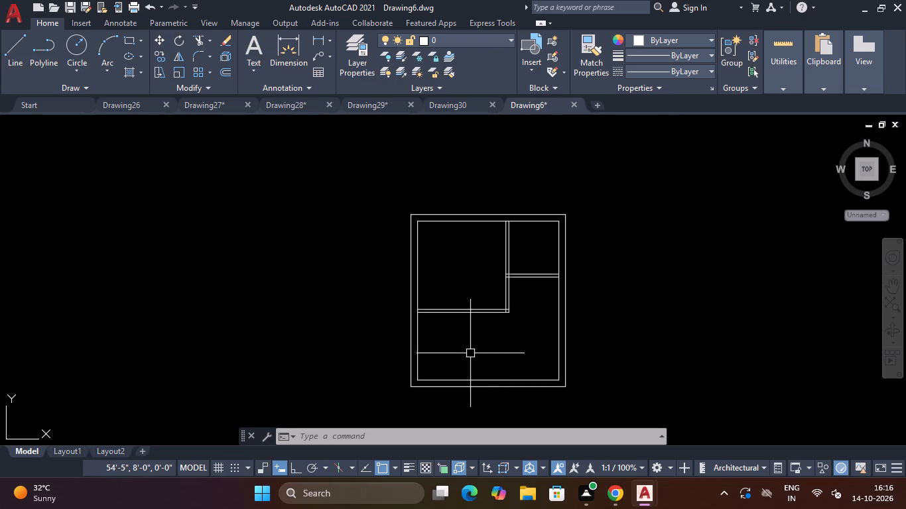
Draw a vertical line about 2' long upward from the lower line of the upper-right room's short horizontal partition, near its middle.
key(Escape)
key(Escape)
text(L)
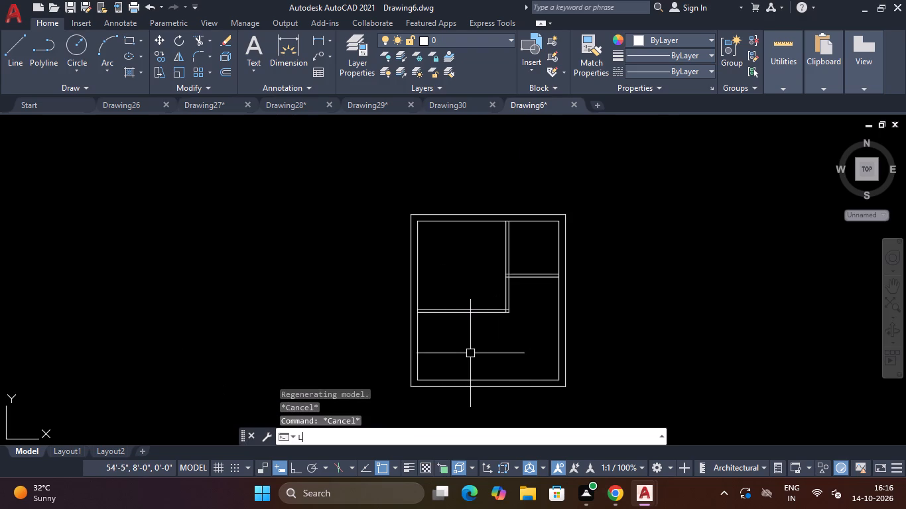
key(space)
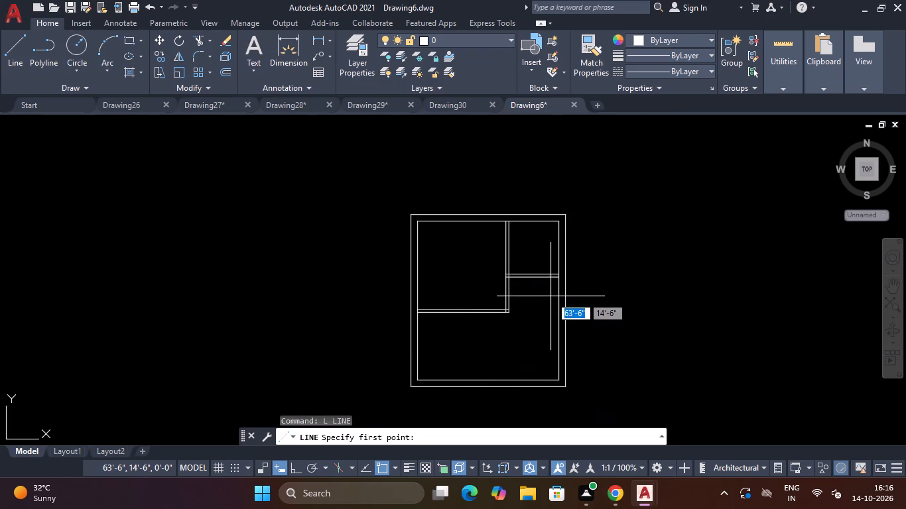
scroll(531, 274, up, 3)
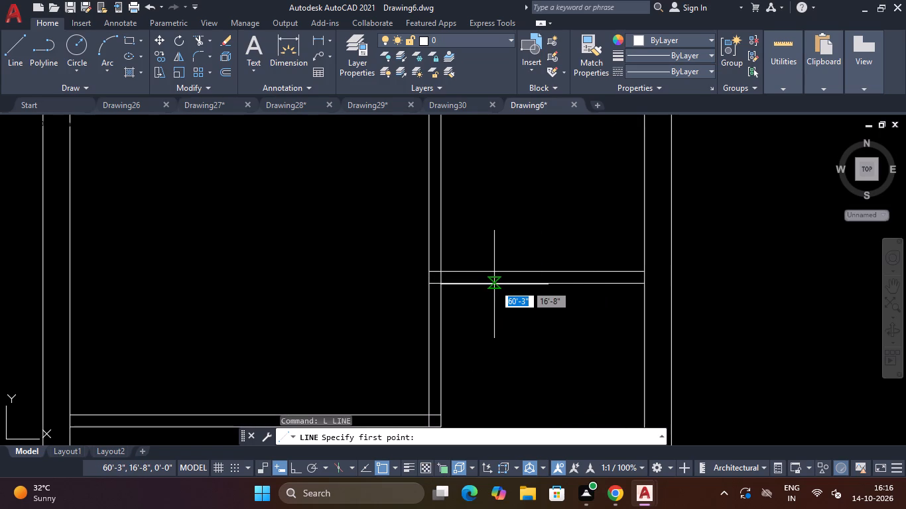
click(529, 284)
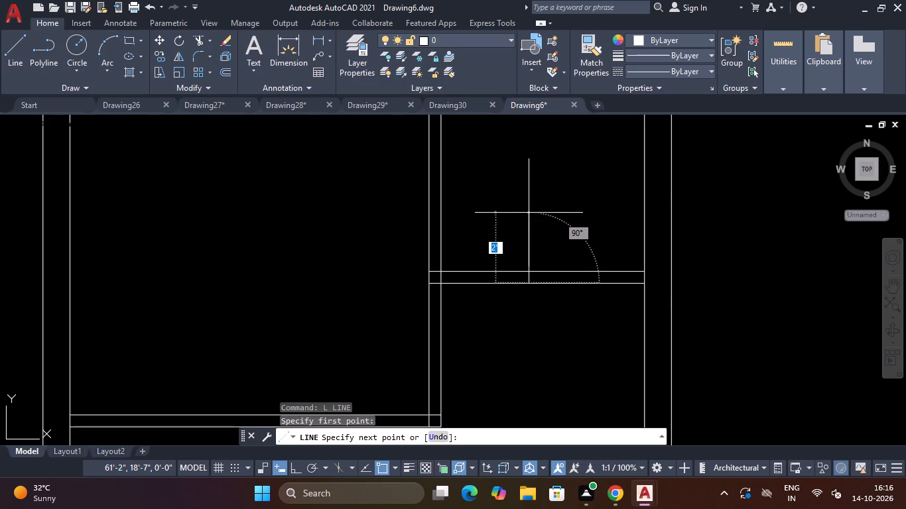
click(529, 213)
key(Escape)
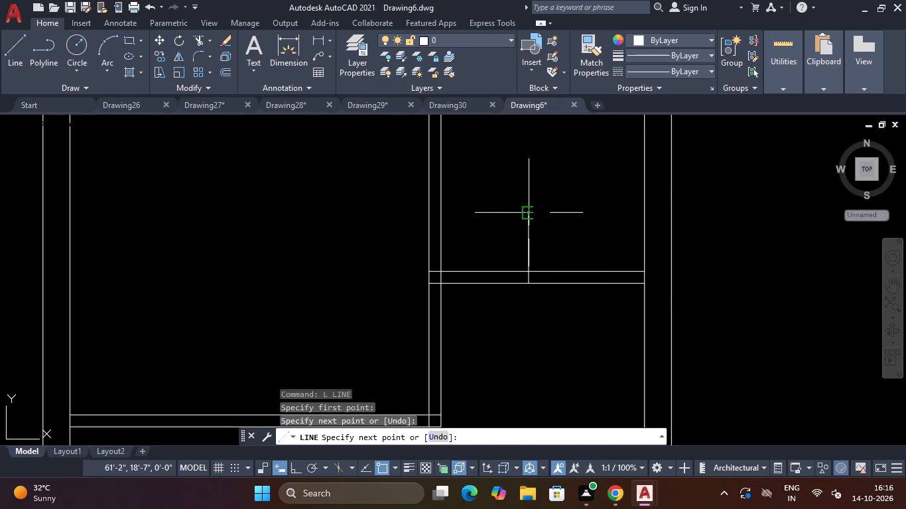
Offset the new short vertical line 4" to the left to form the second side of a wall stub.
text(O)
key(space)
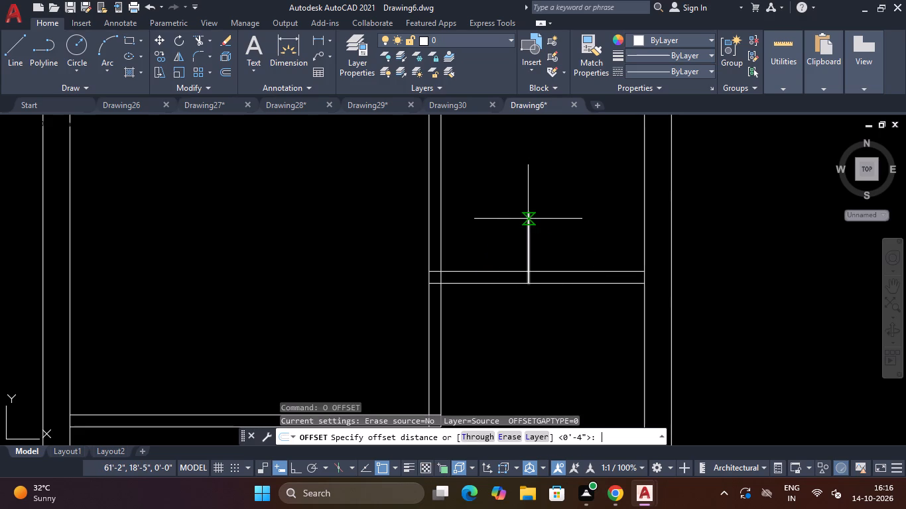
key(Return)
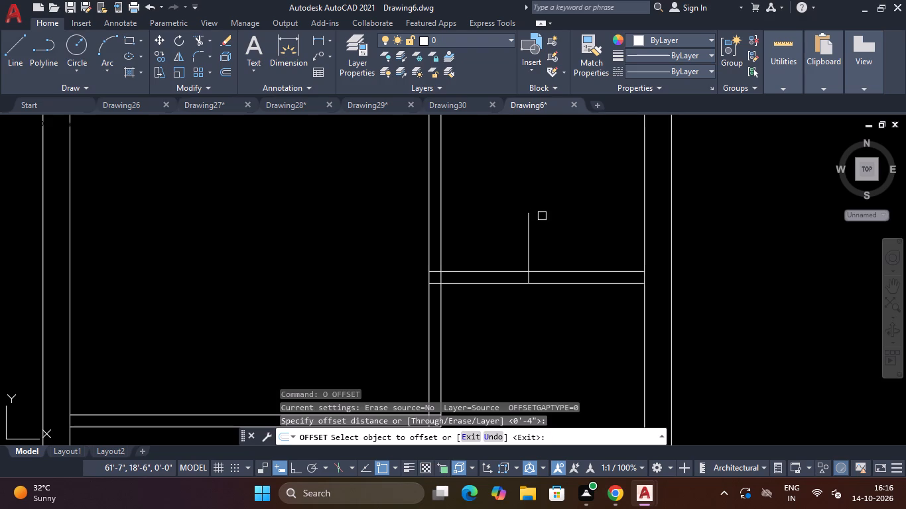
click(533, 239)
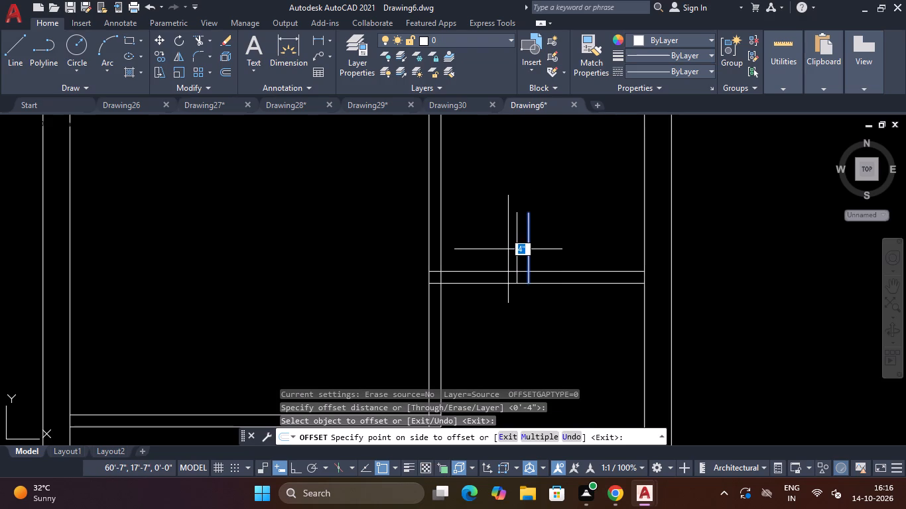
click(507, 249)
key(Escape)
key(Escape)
Close the top of the wall stub with a short horizontal line joining its two vertical lines.
text(L)
key(space)
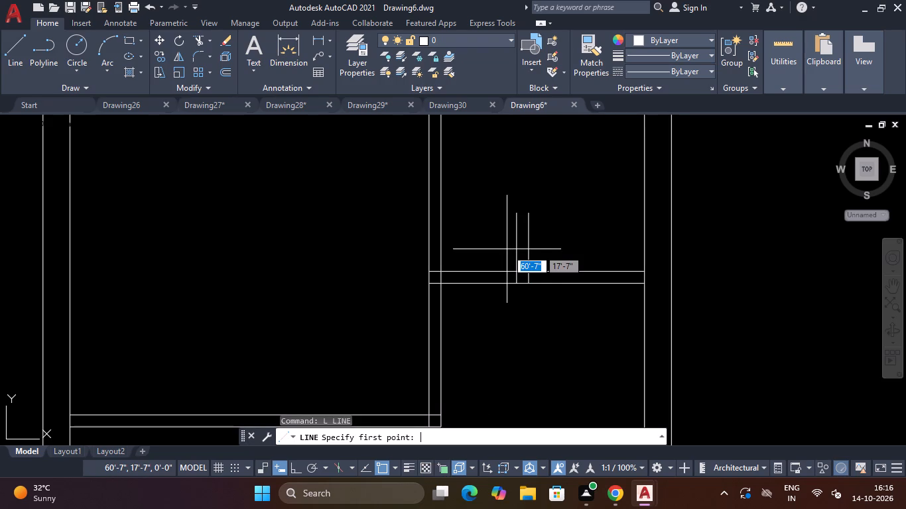
scroll(507, 249, up, 2)
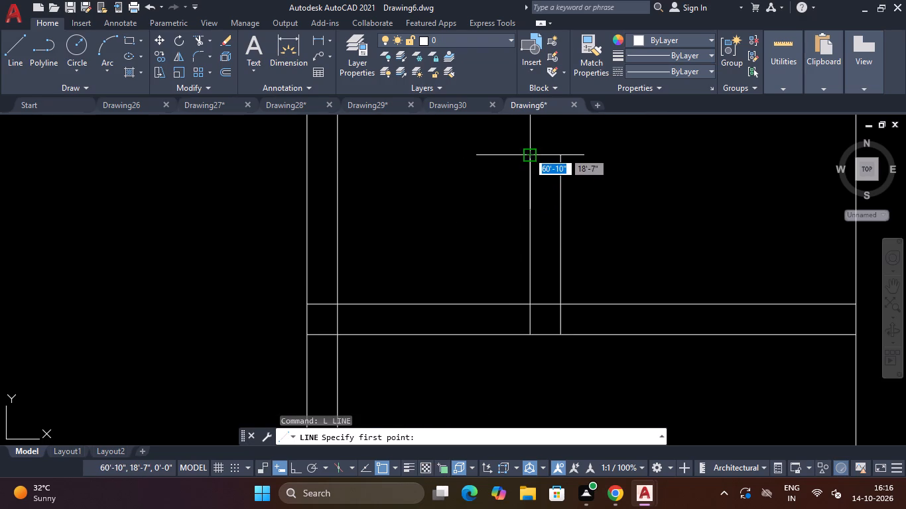
drag(528, 152, 535, 153)
click(565, 150)
key(Escape)
scroll(572, 166, down, 4)
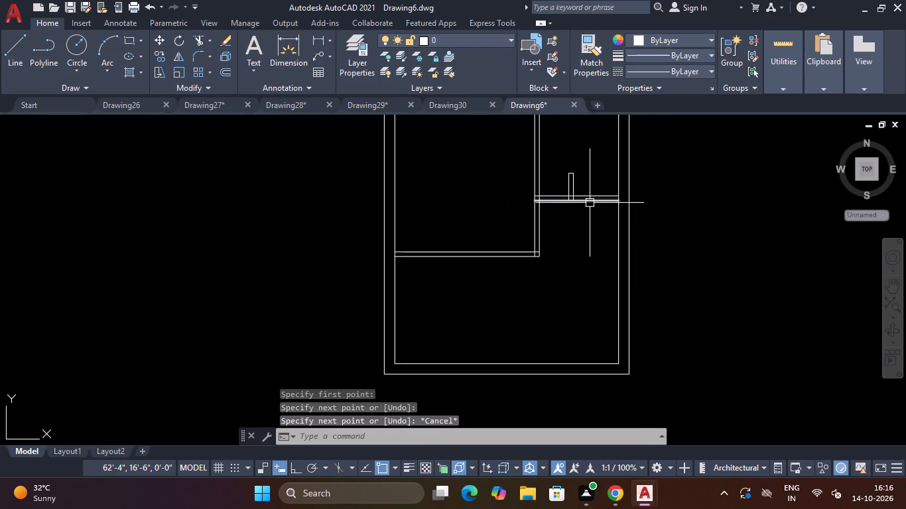
Trim both lines of the short horizontal partition between the wall stub and the right outer wall.
key(Escape)
key(Escape)
text(TR)
key(space)
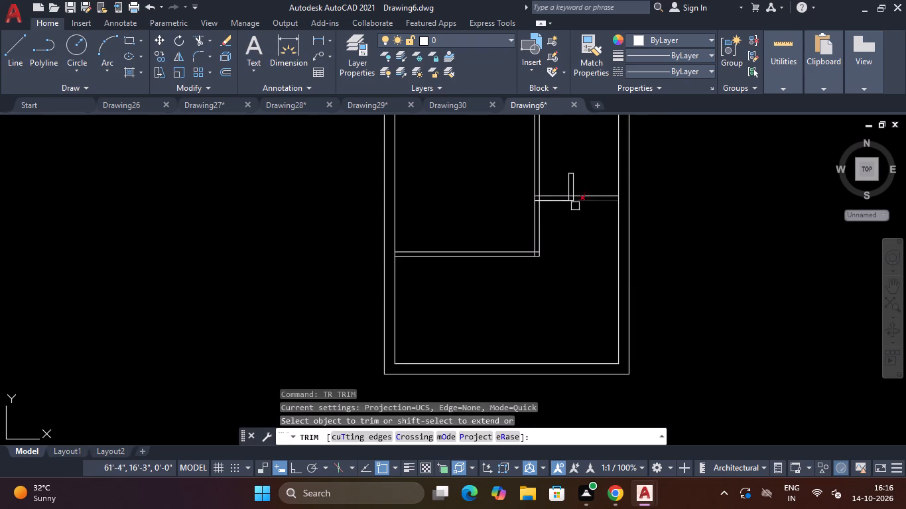
click(578, 209)
click(593, 178)
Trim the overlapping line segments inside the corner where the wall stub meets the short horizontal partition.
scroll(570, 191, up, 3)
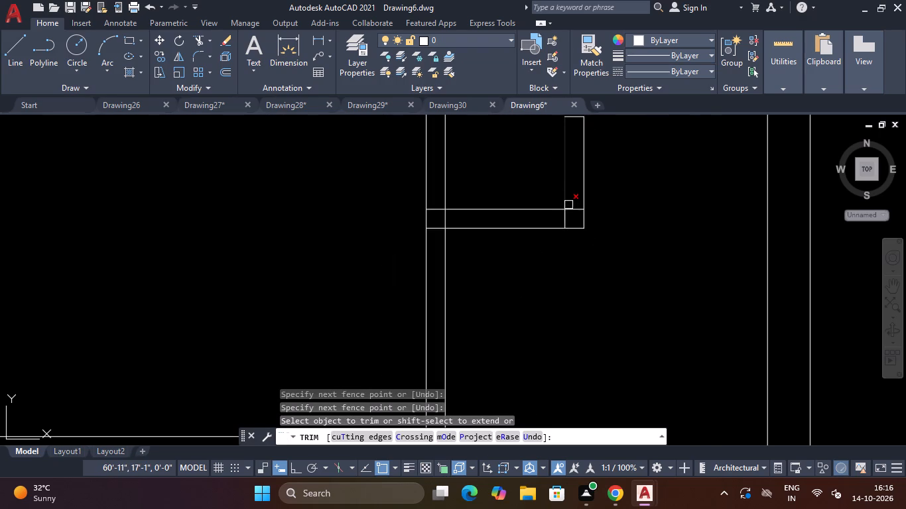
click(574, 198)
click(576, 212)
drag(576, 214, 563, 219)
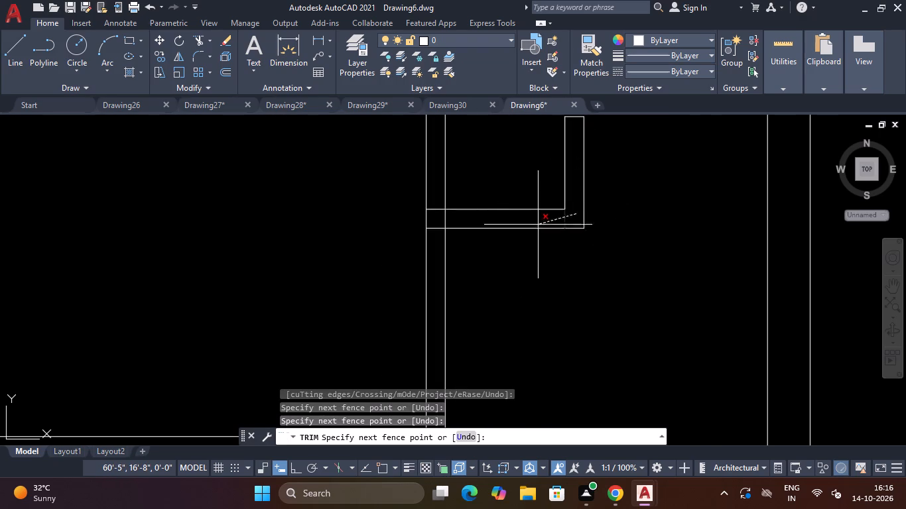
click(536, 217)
Trim the crossing segments where the short horizontal partition joins the vertical partition so the walls connect openly.
click(442, 216)
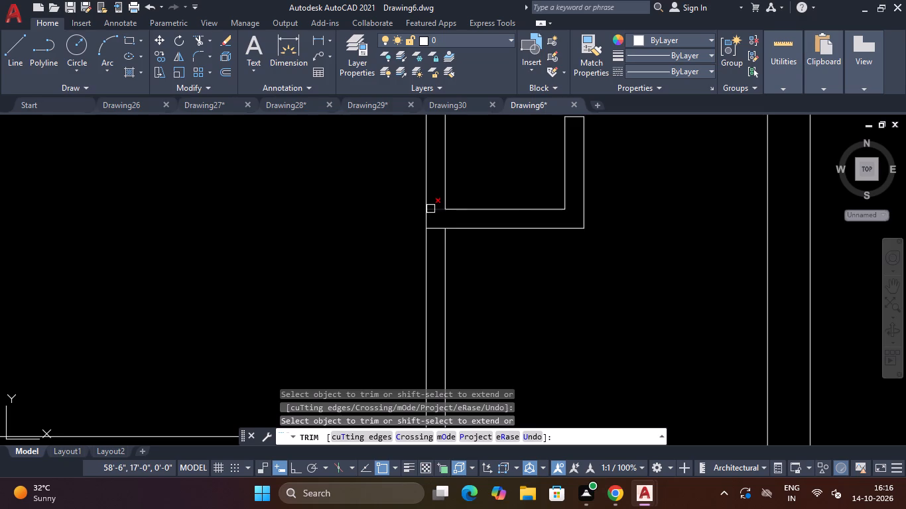
click(430, 207)
click(431, 233)
click(440, 221)
scroll(441, 217, down, 3)
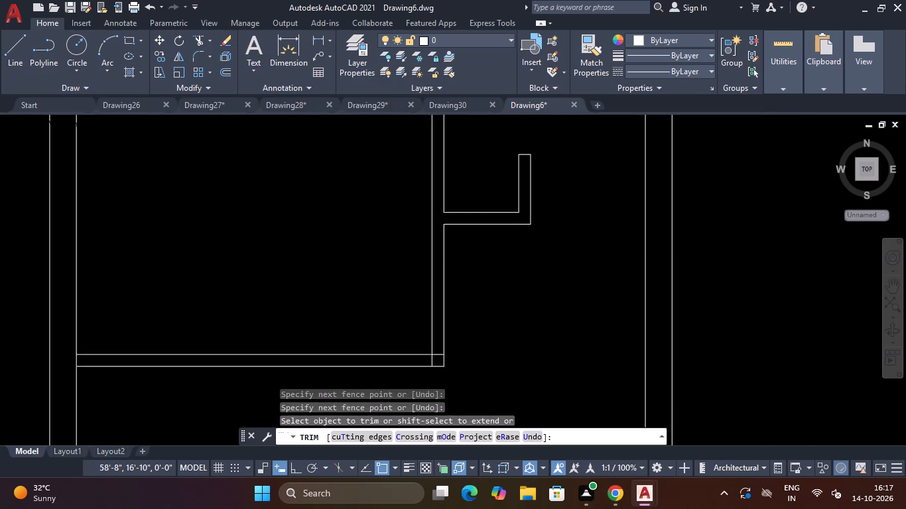
scroll(441, 217, down, 1)
scroll(448, 192, up, 1)
key(Escape)
key(Escape)
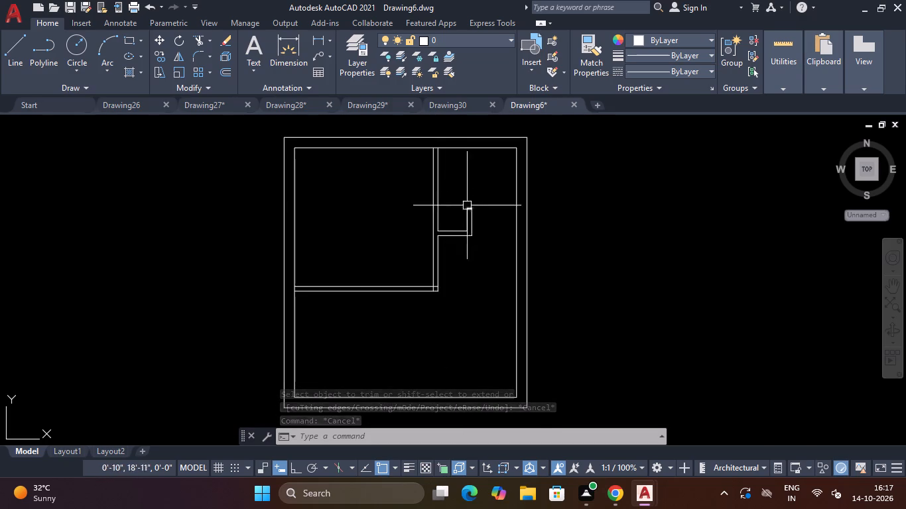
Measure the horizontal gap between the wall stub's lower corner and the inner right wall with a linear dimension.
scroll(478, 213, up, 1)
key(d)
key(l)
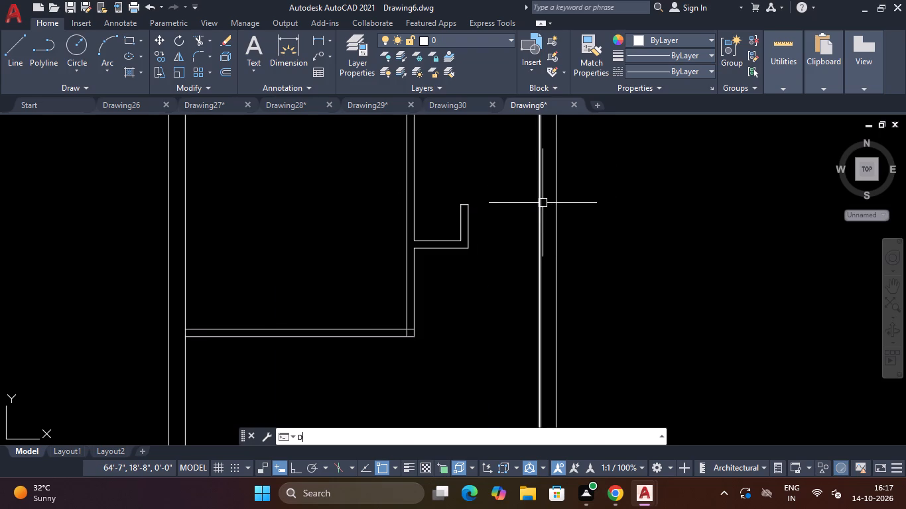
text(I)
key(space)
click(469, 249)
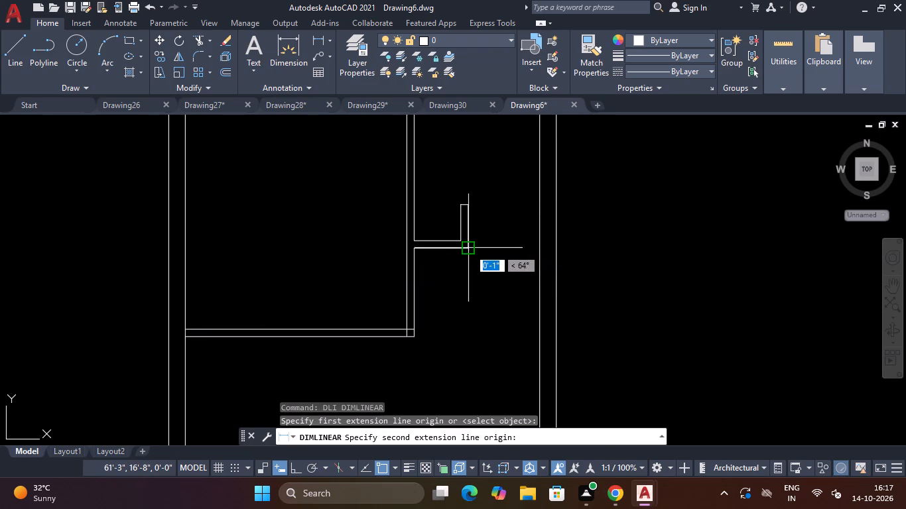
click(539, 249)
key(Escape)
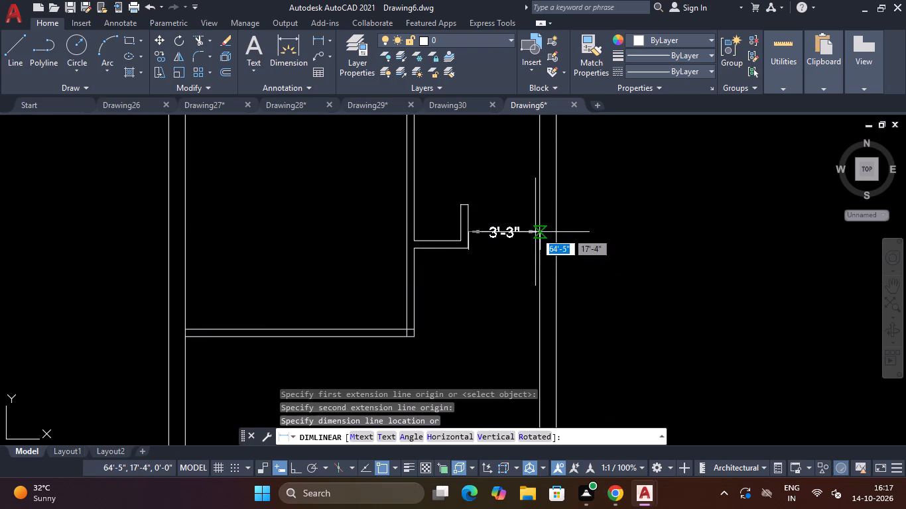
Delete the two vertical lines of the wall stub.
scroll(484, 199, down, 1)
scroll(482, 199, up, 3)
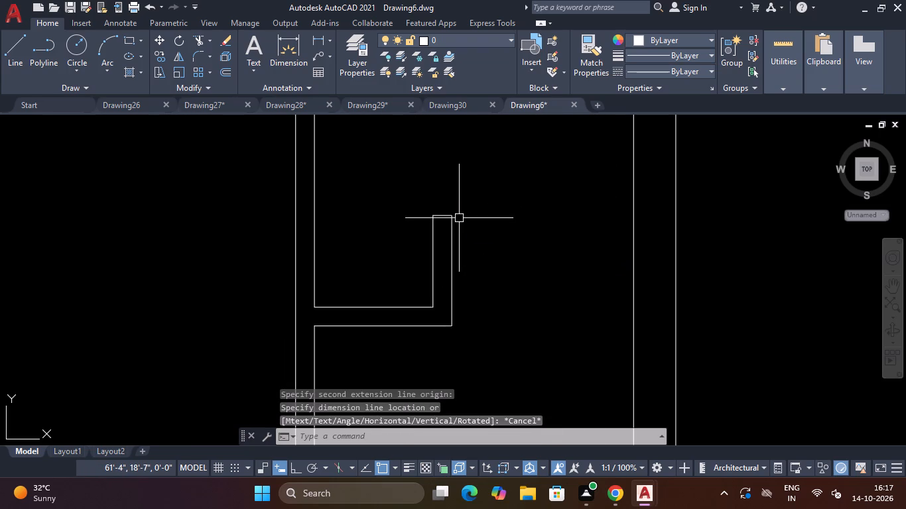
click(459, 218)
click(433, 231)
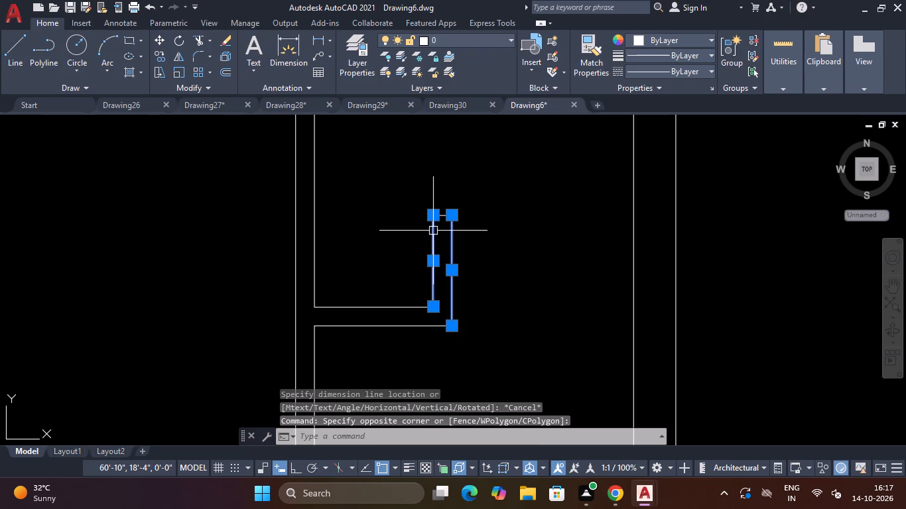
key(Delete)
With ortho on, draw a new stub outline about 2' tall from the partition's lower line, closer to the vertical partition, with a closed top.
text(L)
key(space)
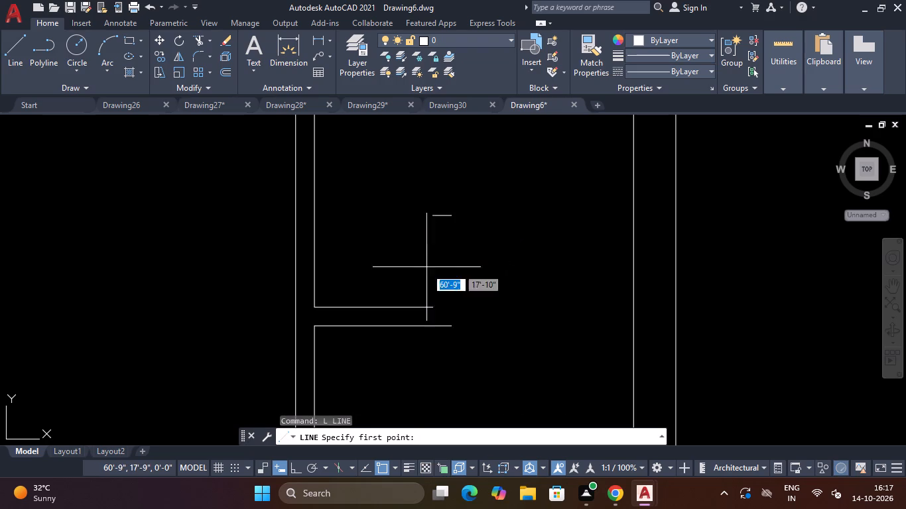
click(392, 328)
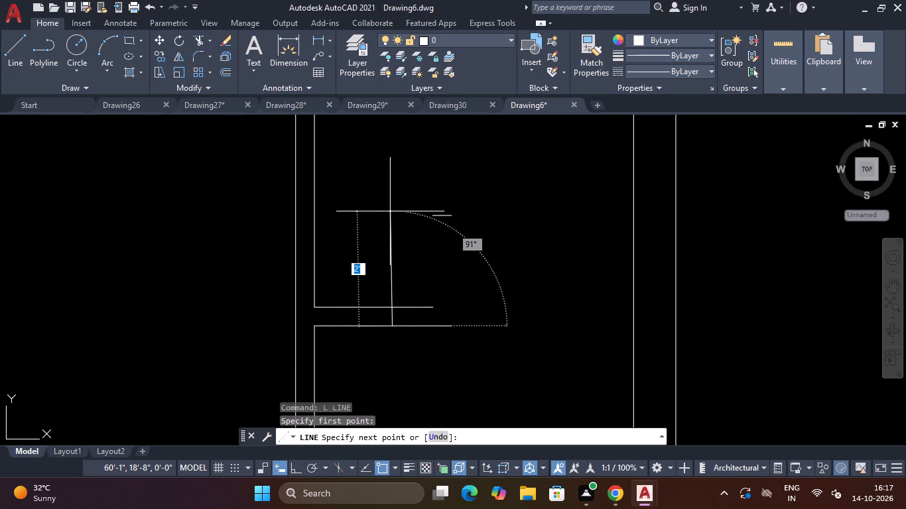
key(F8)
click(391, 211)
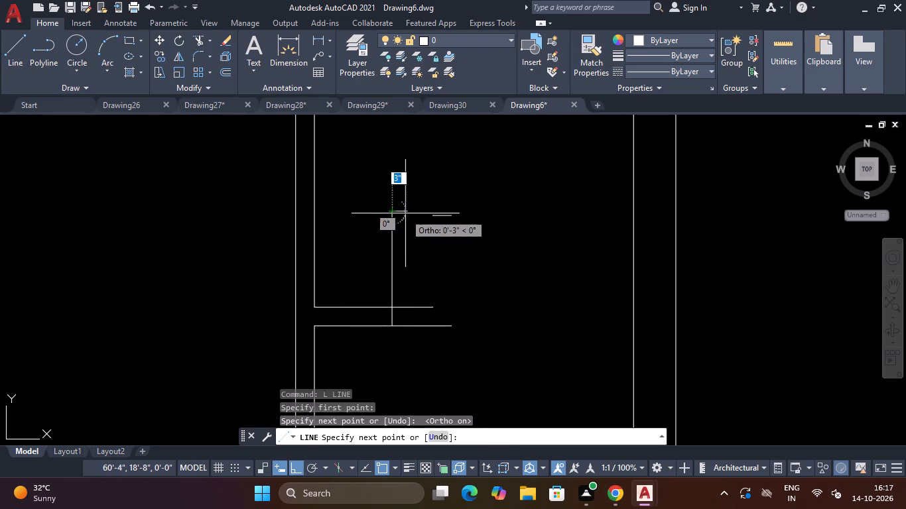
click(413, 214)
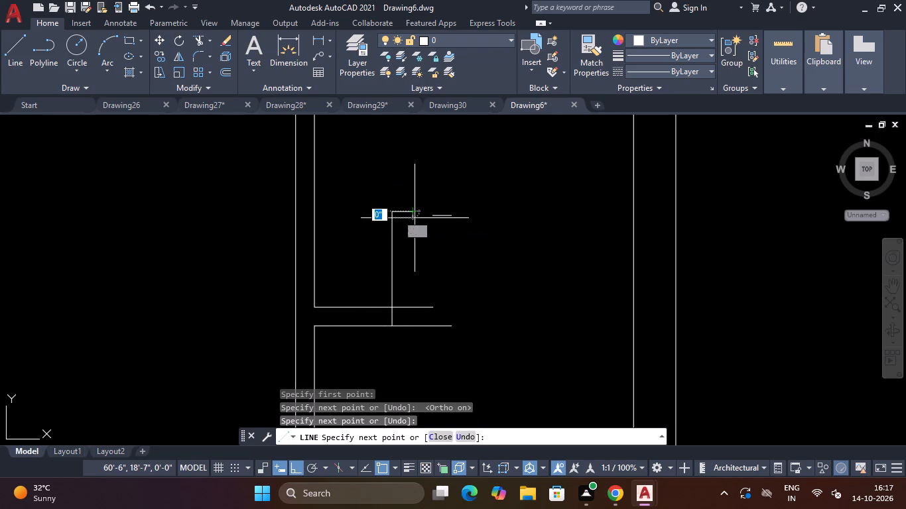
key(Escape)
click(414, 327)
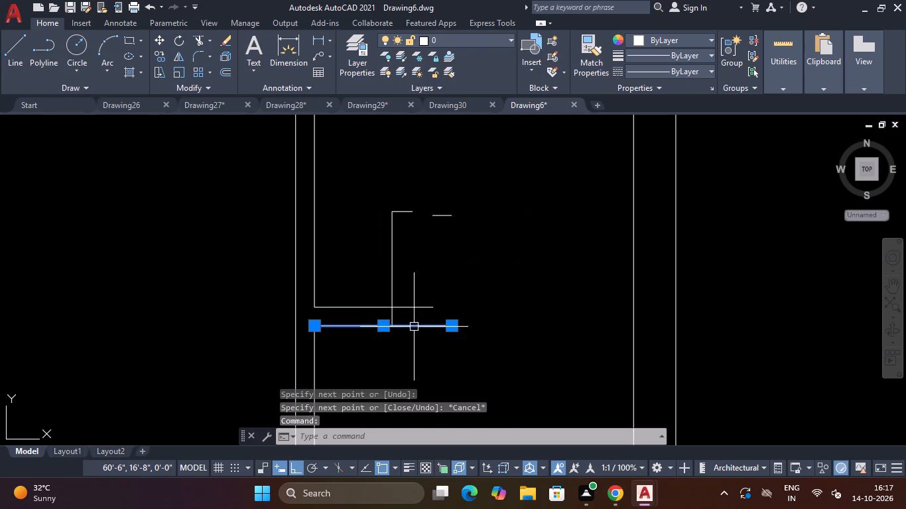
key(Escape)
key(space)
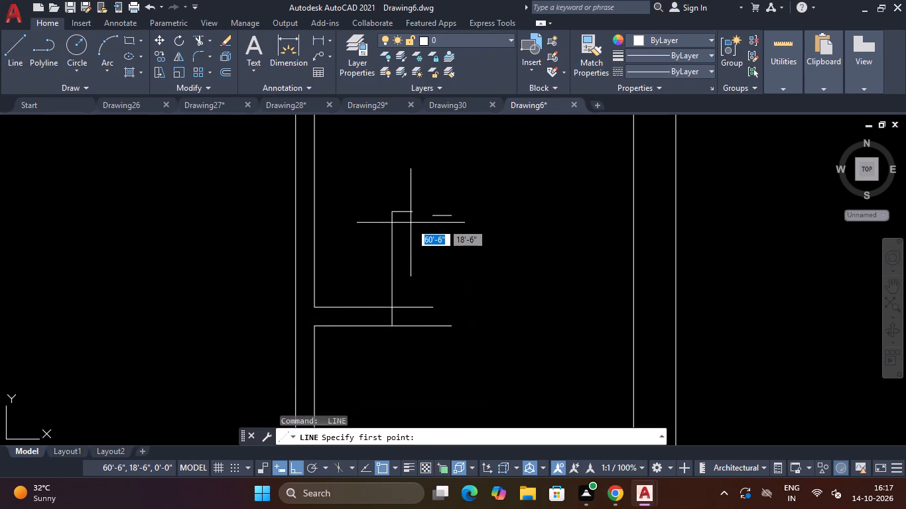
click(412, 215)
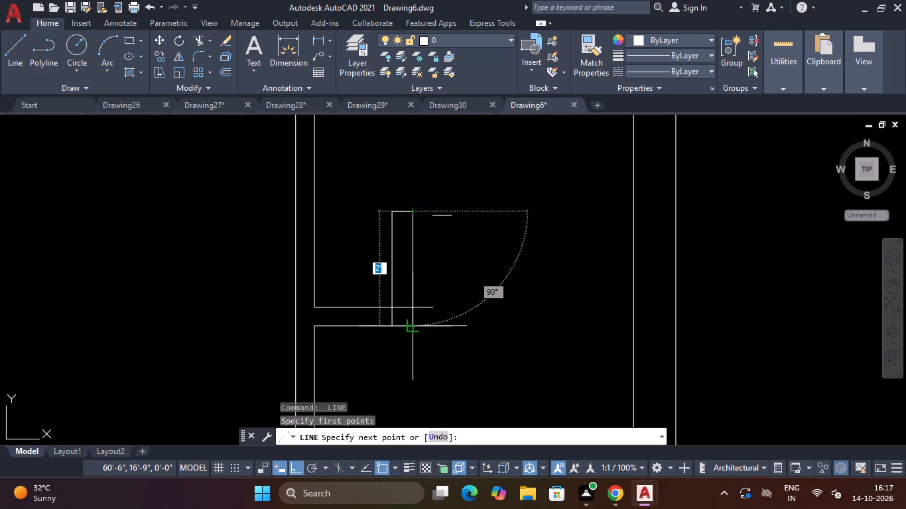
click(411, 325)
key(Escape)
Trim the overlapping and overhanging lines at the stub's base into a clean L-shaped wall and remove the stray short line beside it.
text(TR)
key(space)
click(425, 307)
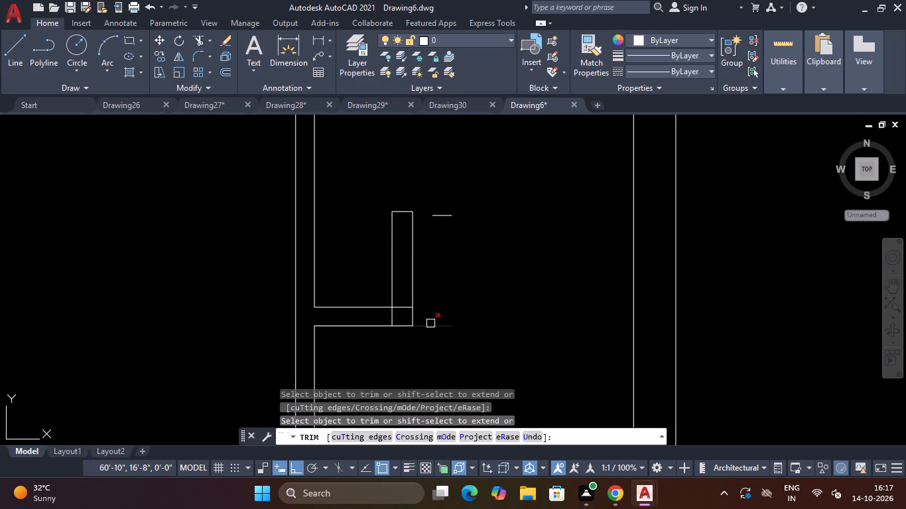
click(430, 323)
click(404, 307)
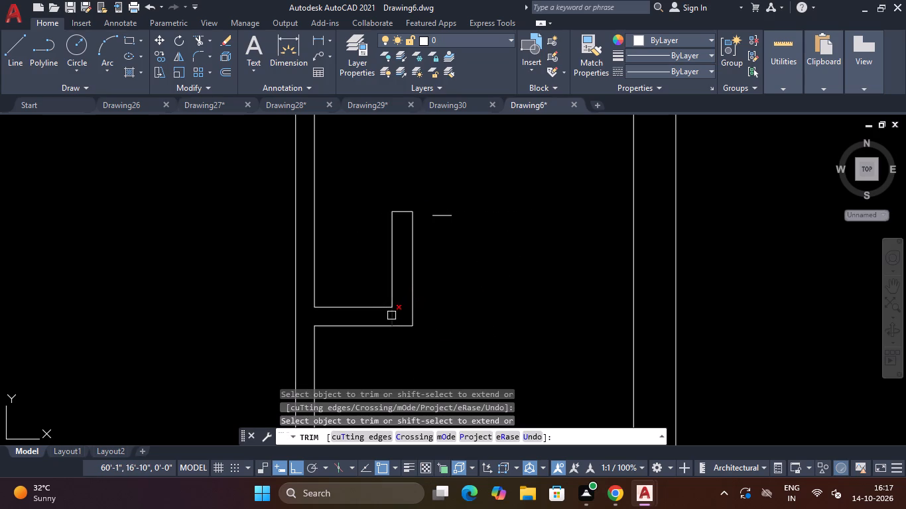
click(391, 315)
click(439, 215)
scroll(447, 216, down, 4)
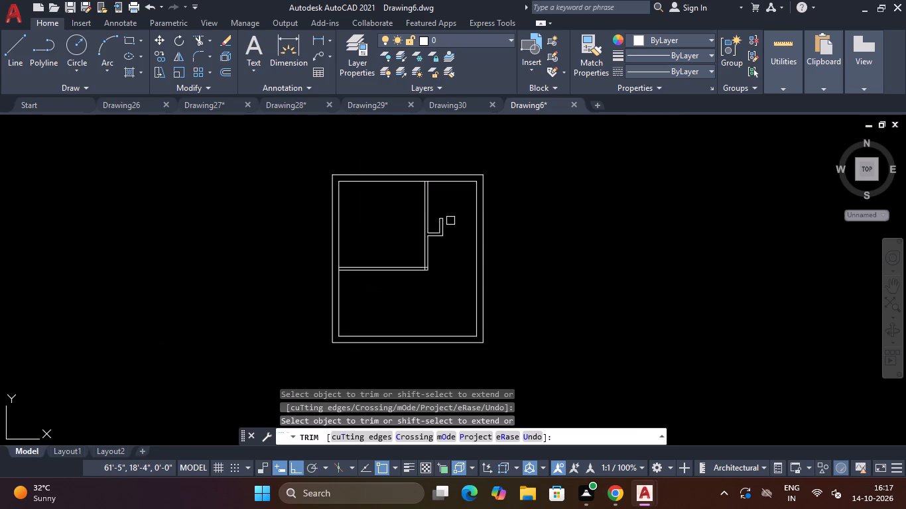
scroll(458, 207, up, 2)
key(Escape)
key(Escape)
key(Escape)
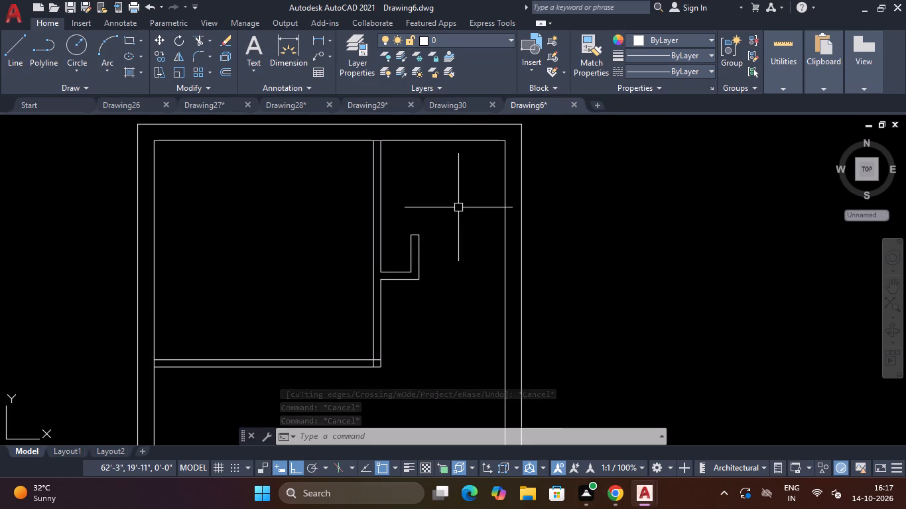
key(Escape)
key(Escape)
scroll(457, 207, down, 3)
scroll(452, 239, up, 1)
key(Escape)
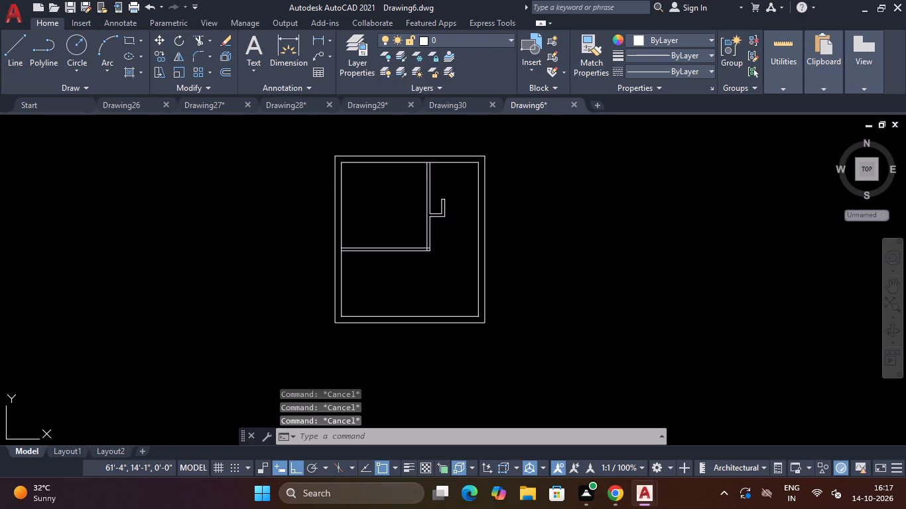
key(Escape)
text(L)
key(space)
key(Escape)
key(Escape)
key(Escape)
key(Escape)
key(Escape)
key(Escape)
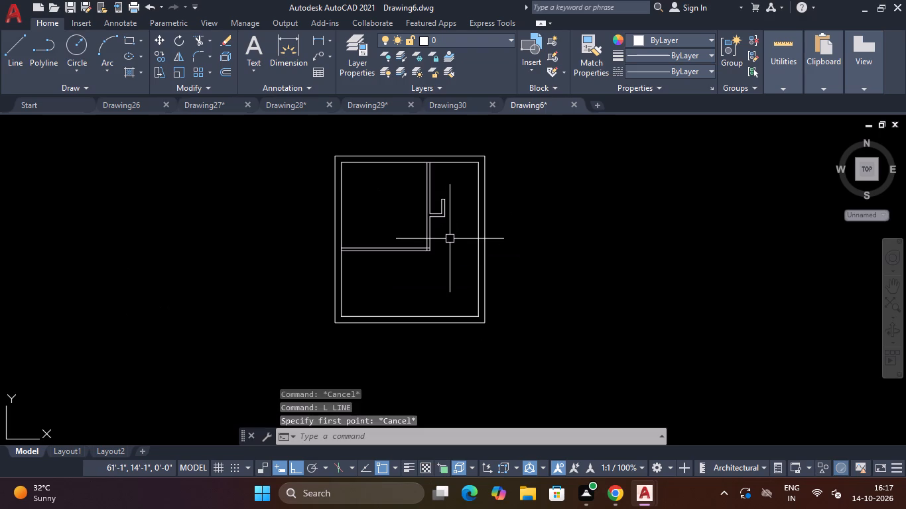
Trim the crossing line ends at the corner where the long horizontal partition meets the vertical partition.
text(TR)
key(space)
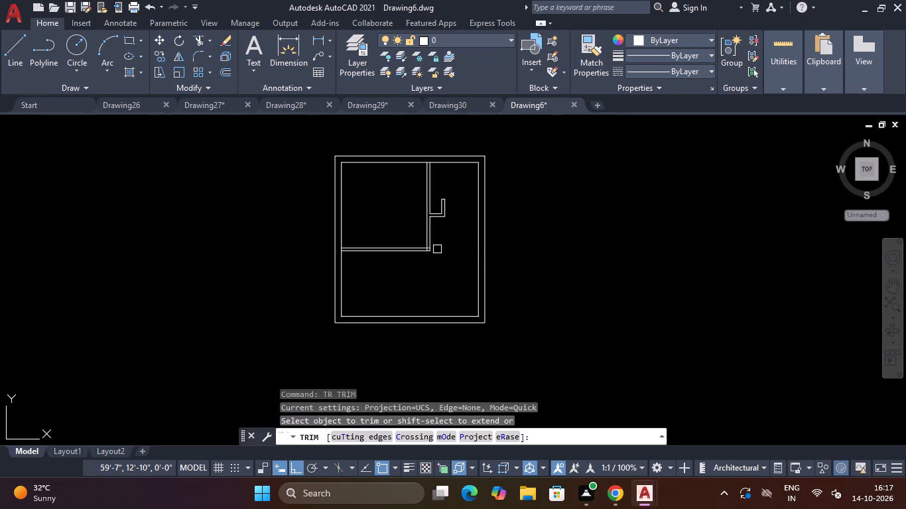
scroll(424, 260, up, 5)
click(451, 128)
click(452, 148)
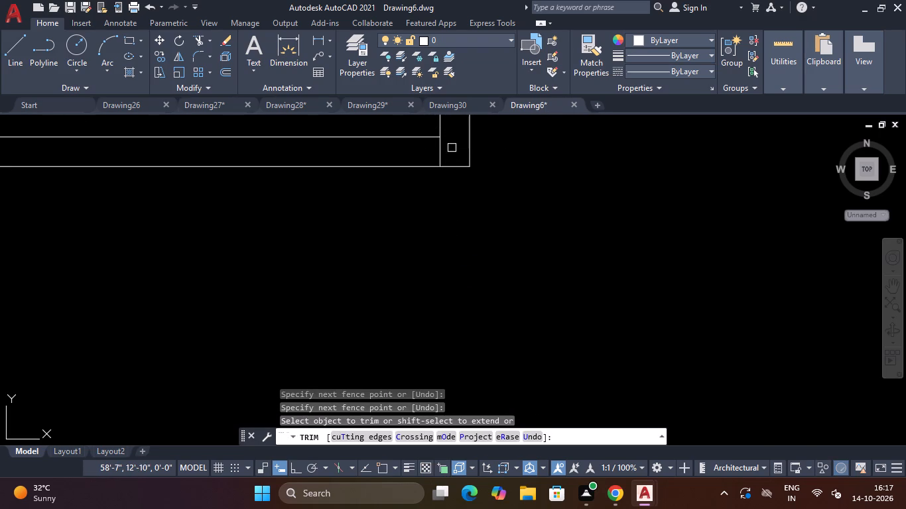
drag(452, 148, 444, 150)
click(422, 155)
click(459, 146)
scroll(457, 144, down, 7)
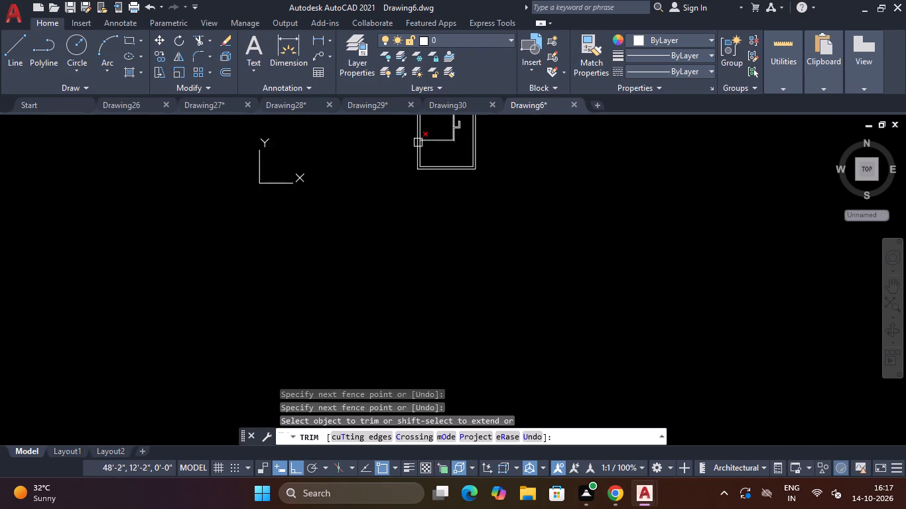
Trim the inner wall line between the partition faces where the partitions meet the left and top outer walls.
scroll(403, 142, up, 4)
scroll(495, 133, up, 2)
click(534, 146)
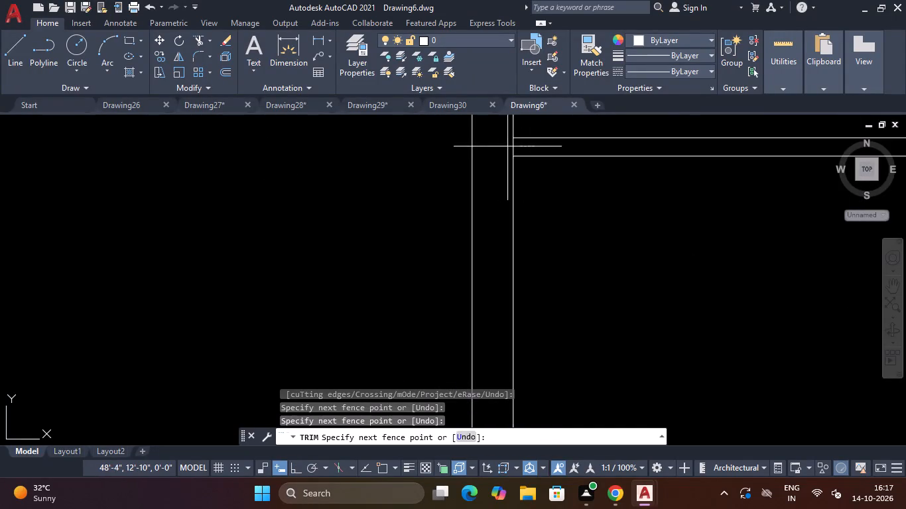
click(495, 146)
scroll(503, 139, down, 4)
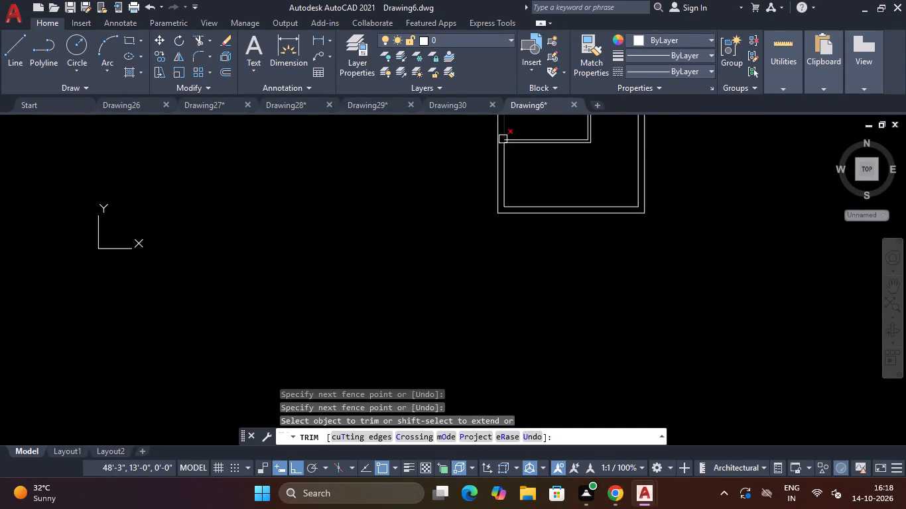
scroll(511, 131, down, 4)
scroll(518, 113, up, 3)
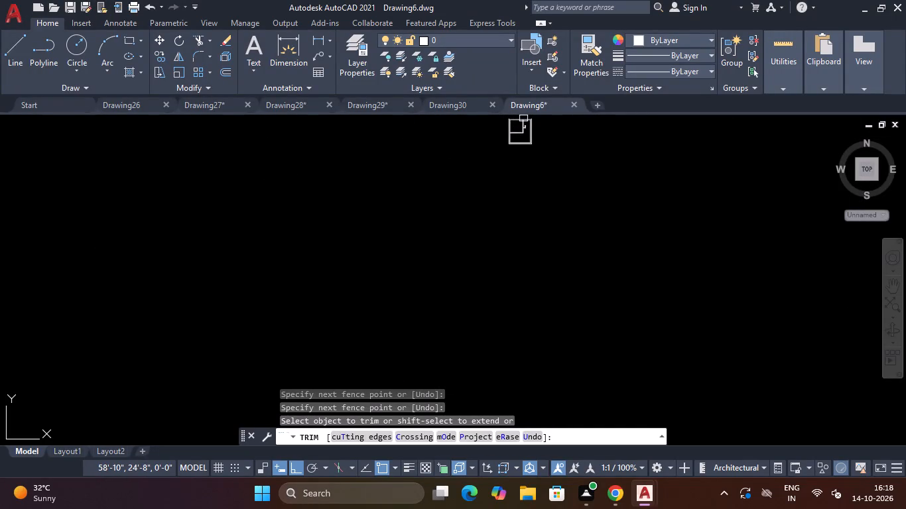
scroll(523, 117, up, 9)
click(508, 142)
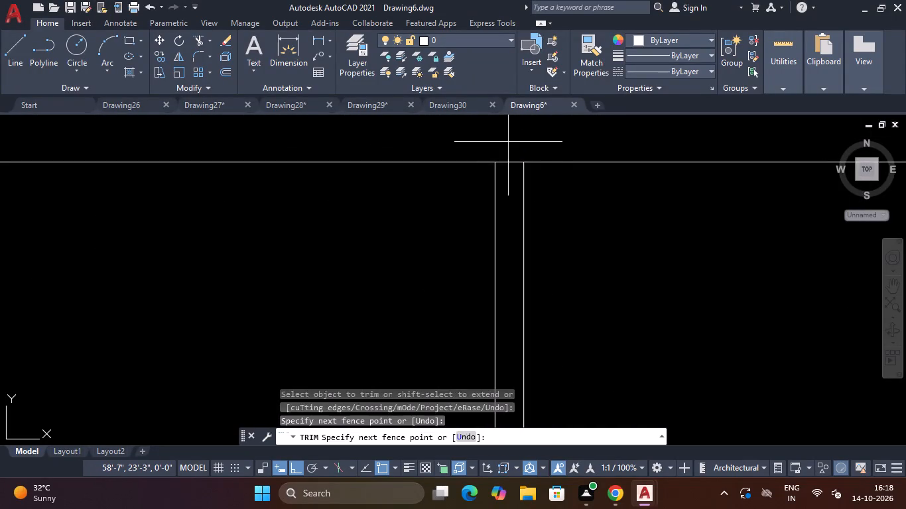
click(508, 169)
scroll(508, 169, down, 5)
key(Escape)
key(Escape)
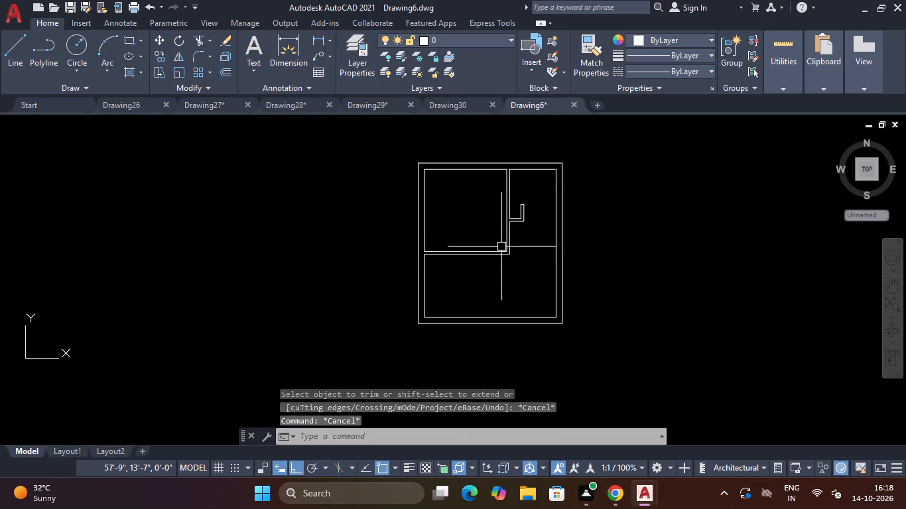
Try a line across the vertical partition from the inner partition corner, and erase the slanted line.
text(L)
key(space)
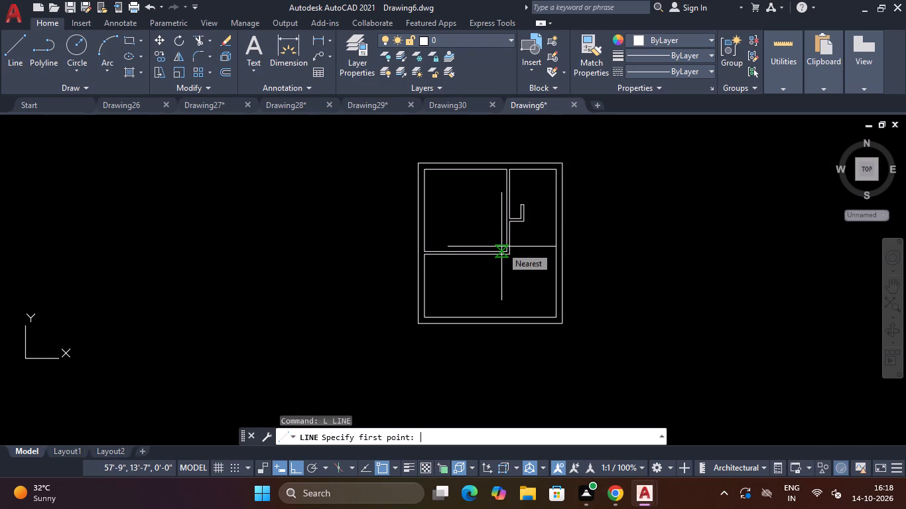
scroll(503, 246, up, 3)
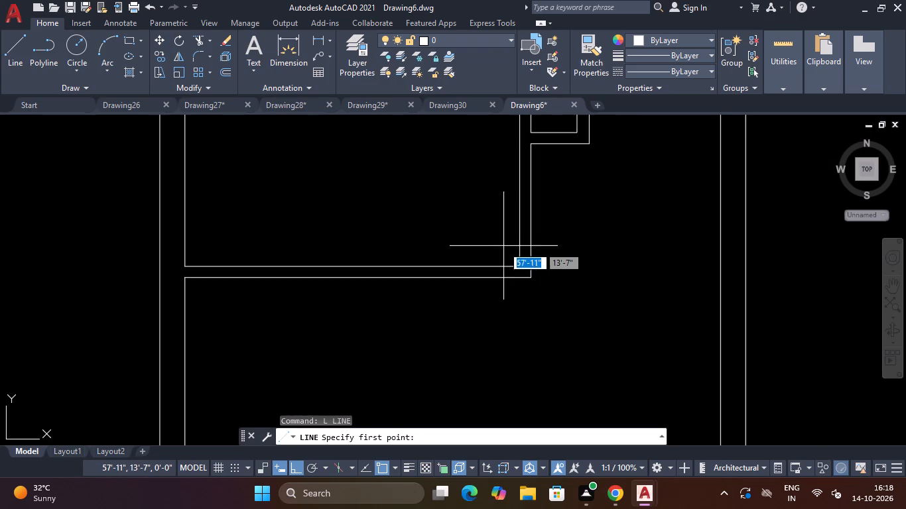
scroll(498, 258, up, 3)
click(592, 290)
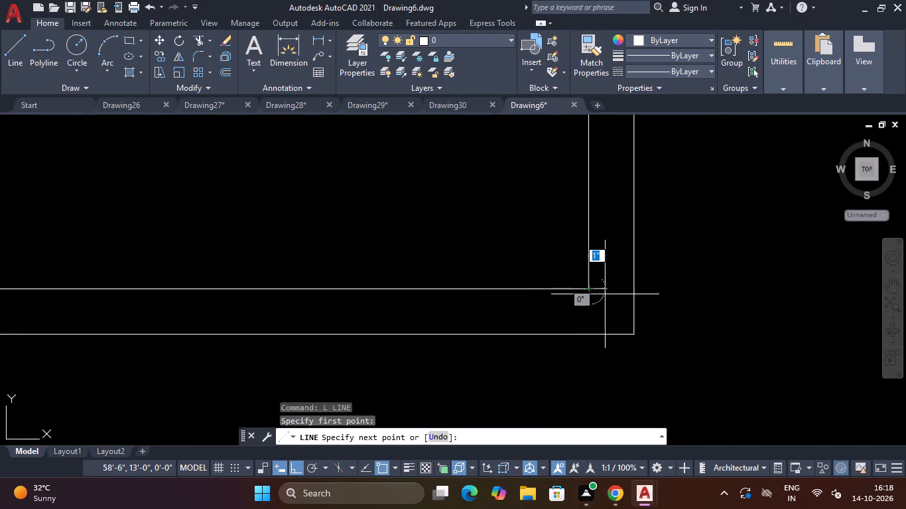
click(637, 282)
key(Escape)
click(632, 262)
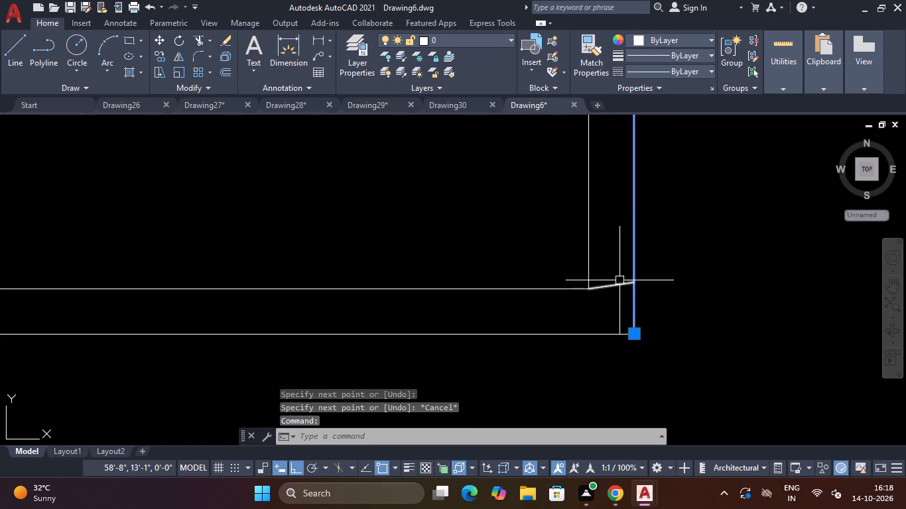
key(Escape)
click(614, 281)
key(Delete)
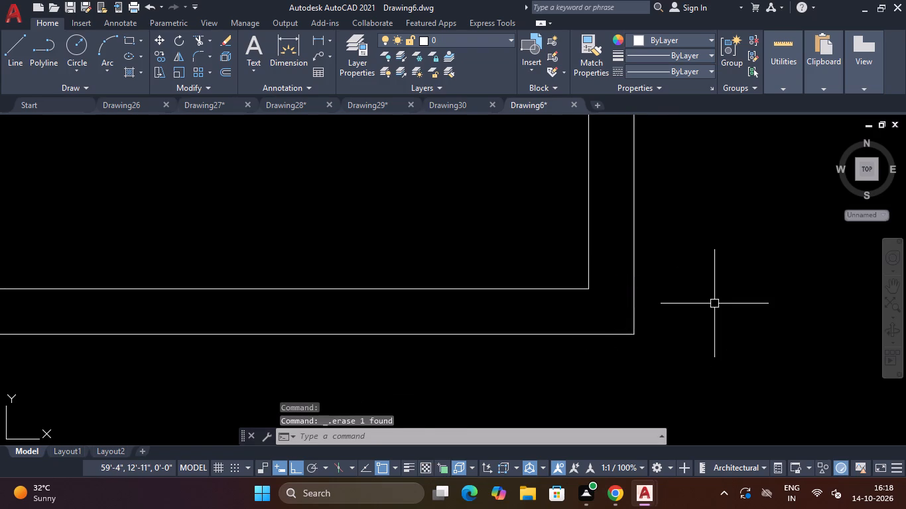
Draw a horizontal line from the inner partition corner across the vertical partition and trim its overhang beyond the outer face.
key(l)
key(space)
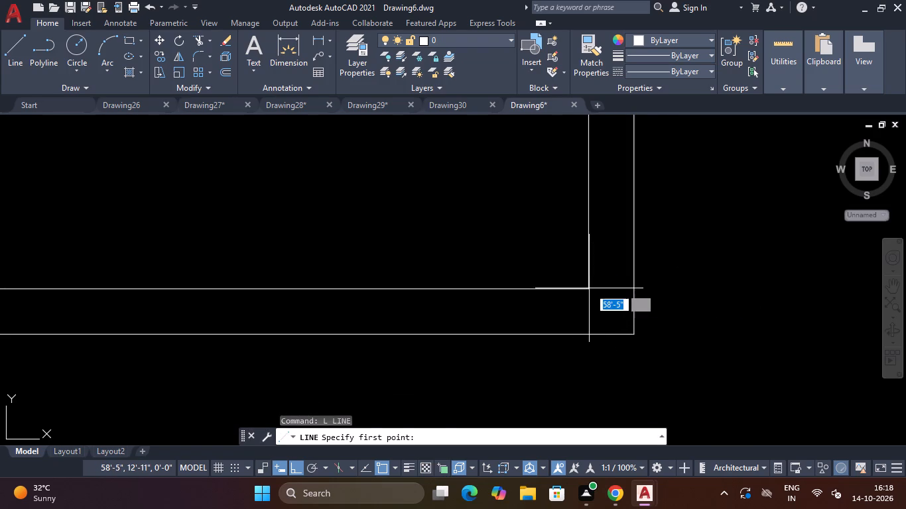
drag(589, 288, 598, 287)
click(801, 296)
key(Escape)
text(TR)
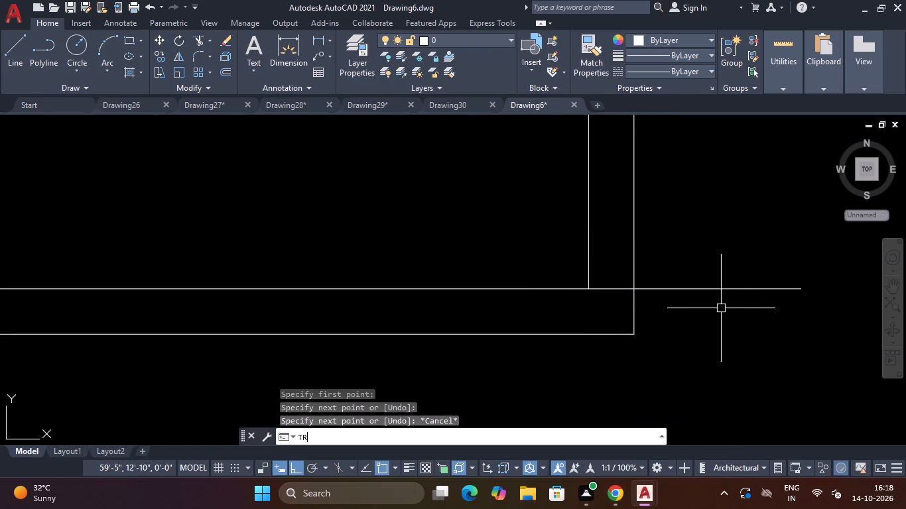
key(space)
click(721, 308)
click(718, 272)
click(715, 315)
key(Escape)
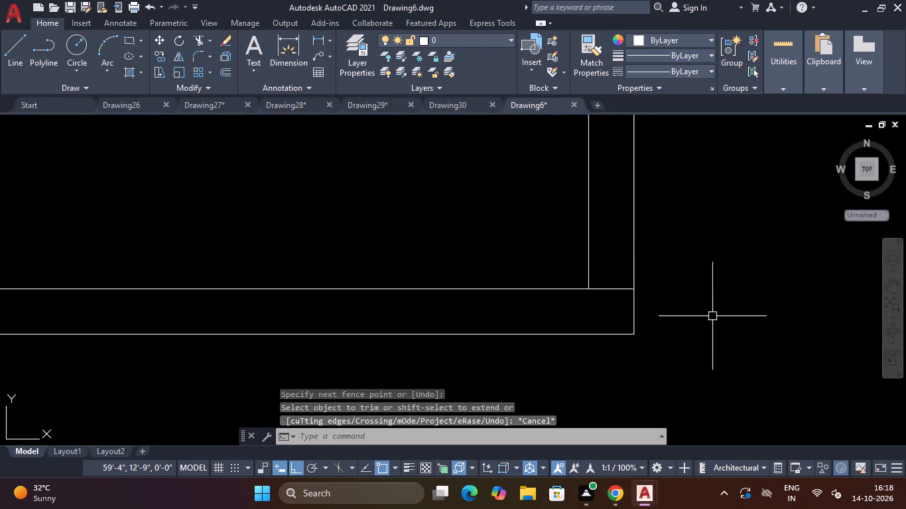
key(Escape)
Offset the short line across the vertical partition 6" upward to mark the lower edge of a door opening.
text(O)
key(space)
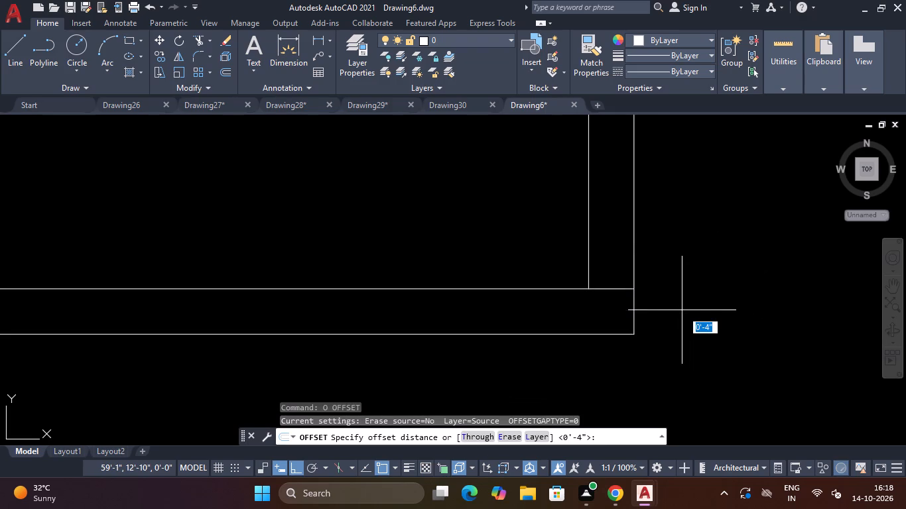
text(6")
key(Return)
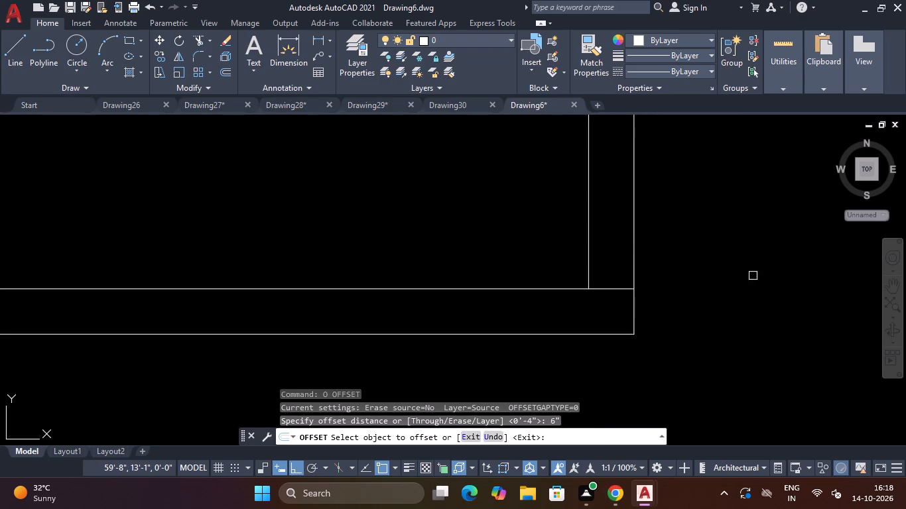
click(604, 289)
click(602, 239)
scroll(602, 239, down, 5)
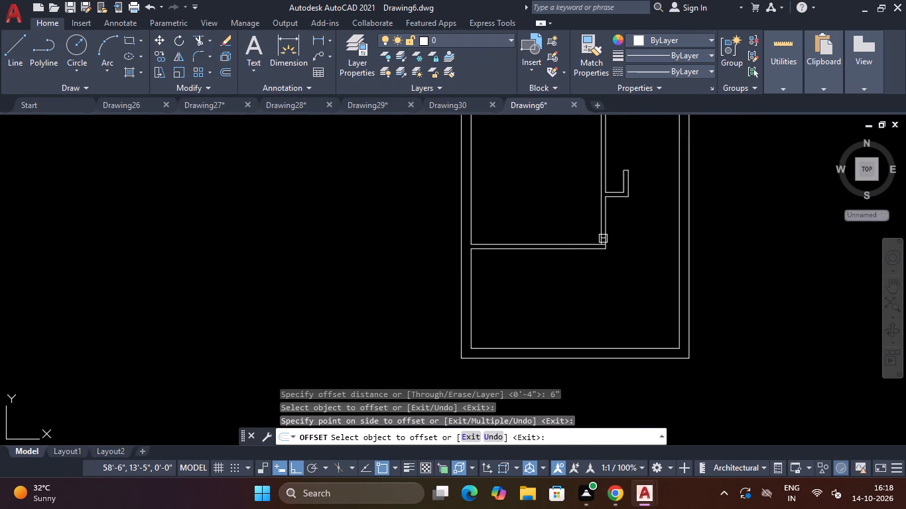
scroll(601, 220, up, 2)
key(Escape)
Offset the lower opening line 2'6" upward within the vertical partition to mark the door opening's upper edge.
text(O)
key(space)
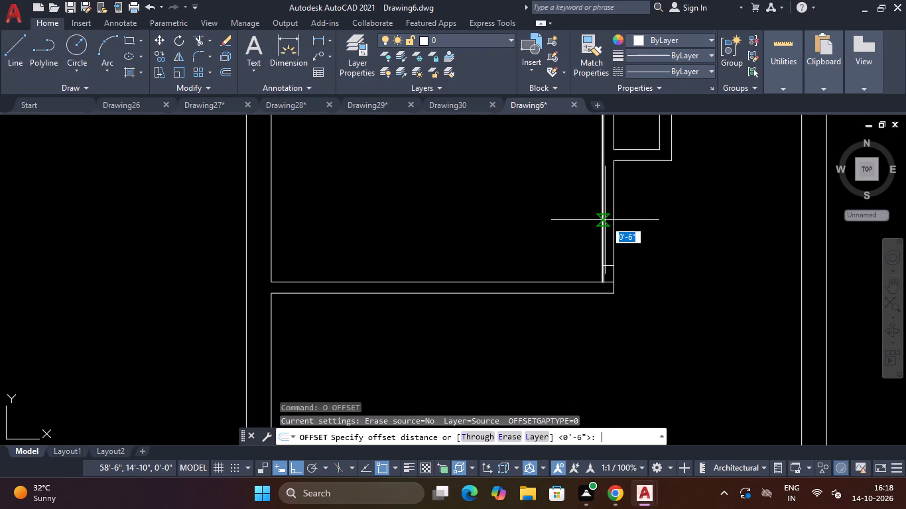
text(2')
text(6")
key(Return)
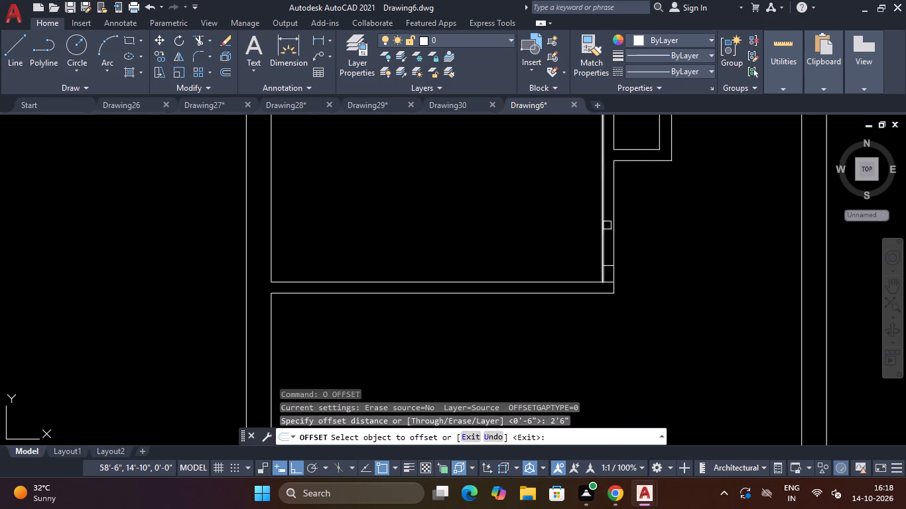
scroll(615, 263, up, 3)
click(592, 264)
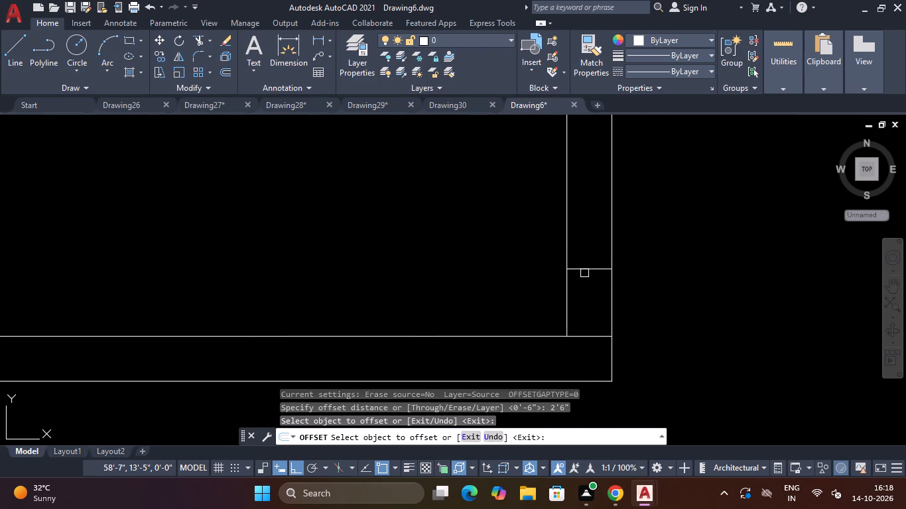
click(584, 269)
click(583, 217)
scroll(586, 209, down, 4)
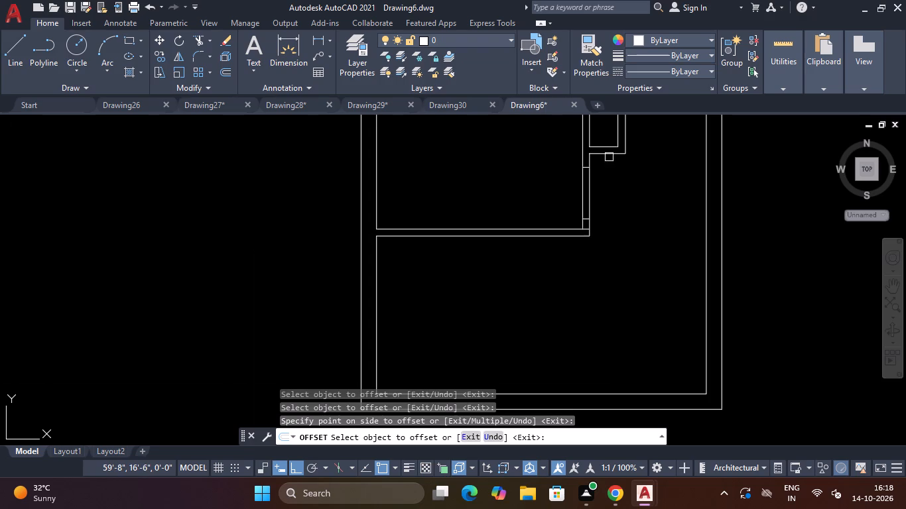
key(Escape)
key(Escape)
Trim the vertical partition's faces between the two opening lines and remove the construction line across the partition corner.
text(TR)
key(space)
click(605, 187)
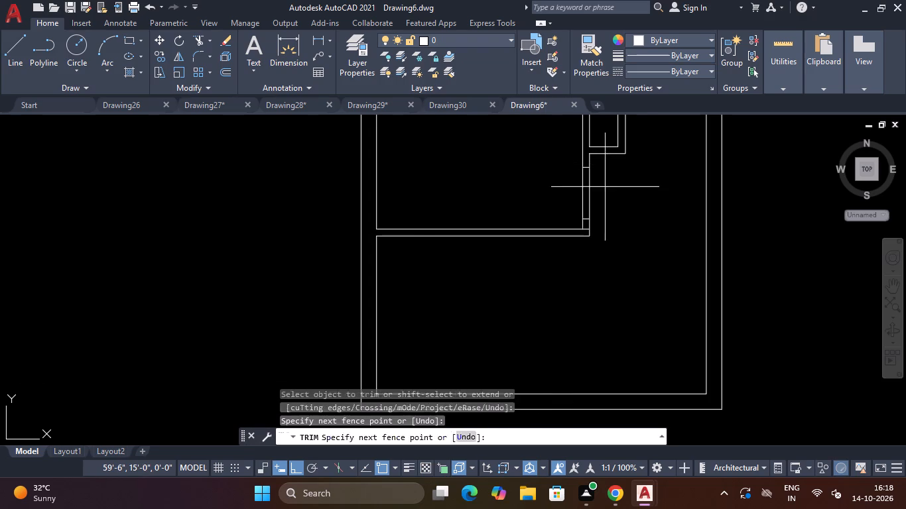
click(572, 189)
scroll(586, 217, up, 5)
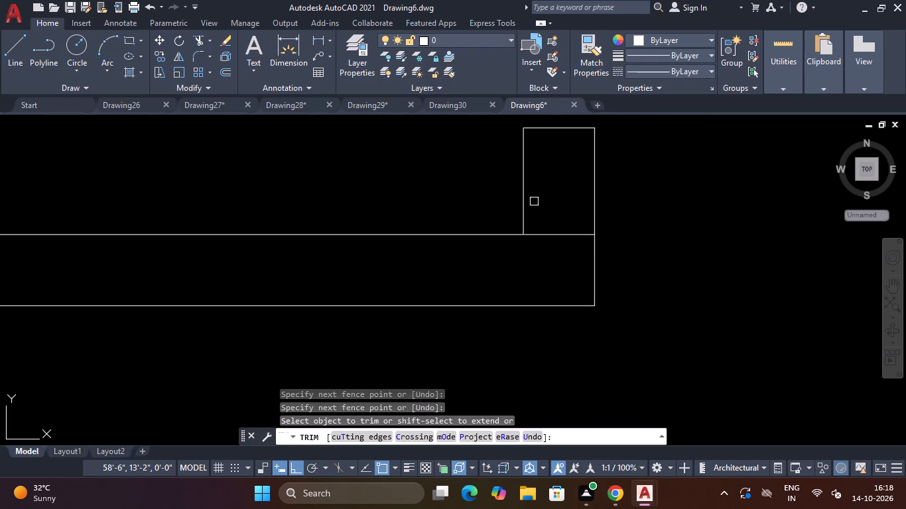
click(534, 201)
click(540, 250)
scroll(554, 221, down, 7)
scroll(567, 184, up, 1)
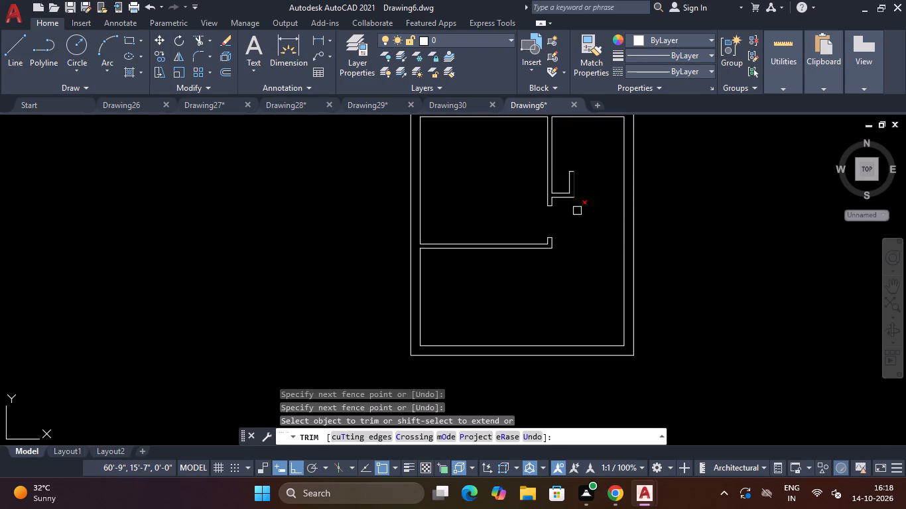
key(Escape)
key(Escape)
key(Escape)
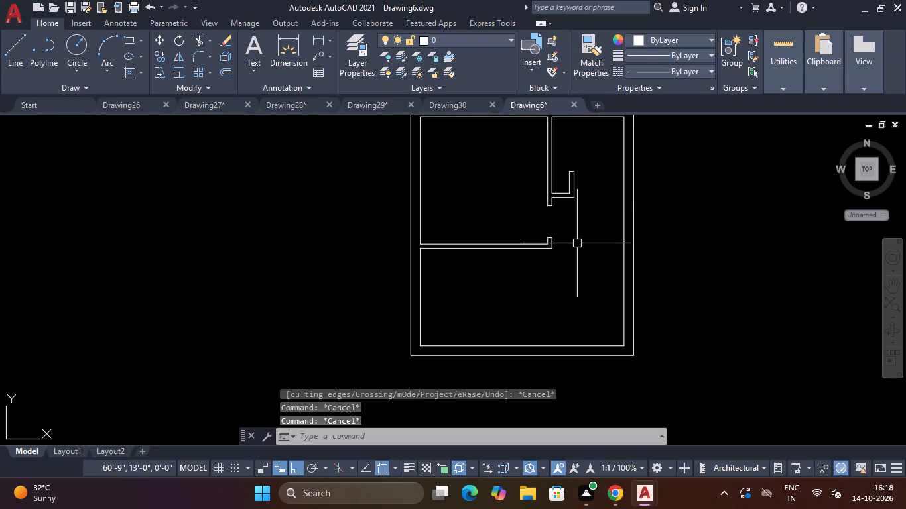
key(Escape)
Draw a vertical line across the bottom outer wall from the inner bottom-right corner to the wall's outer face.
text(L)
key(space)
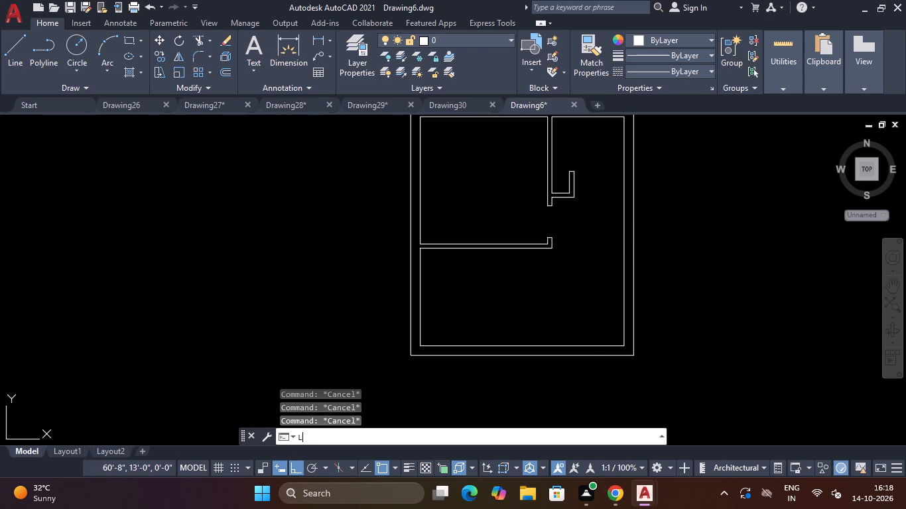
scroll(609, 341, up, 3)
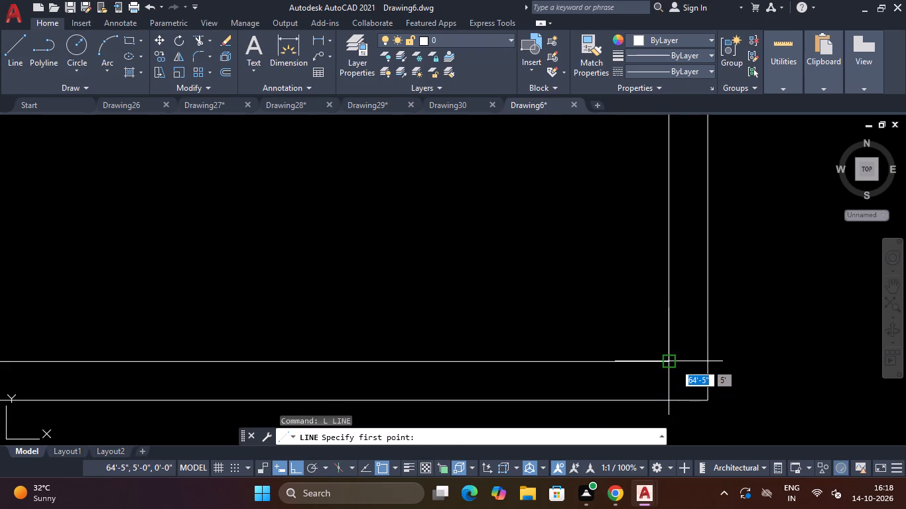
click(675, 363)
click(668, 405)
key(Escape)
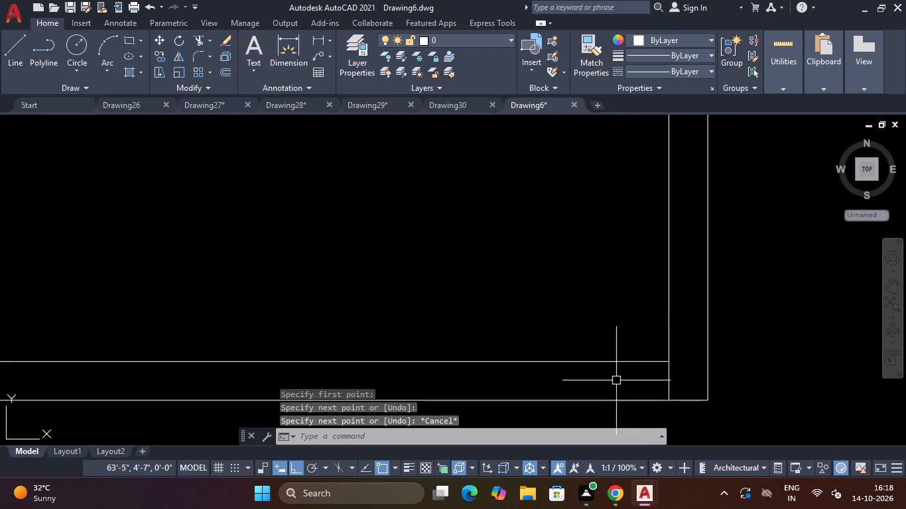
Offset the short line across the bottom wall 1' to the left to mark the near edge of an entrance opening.
text(O)
key(space)
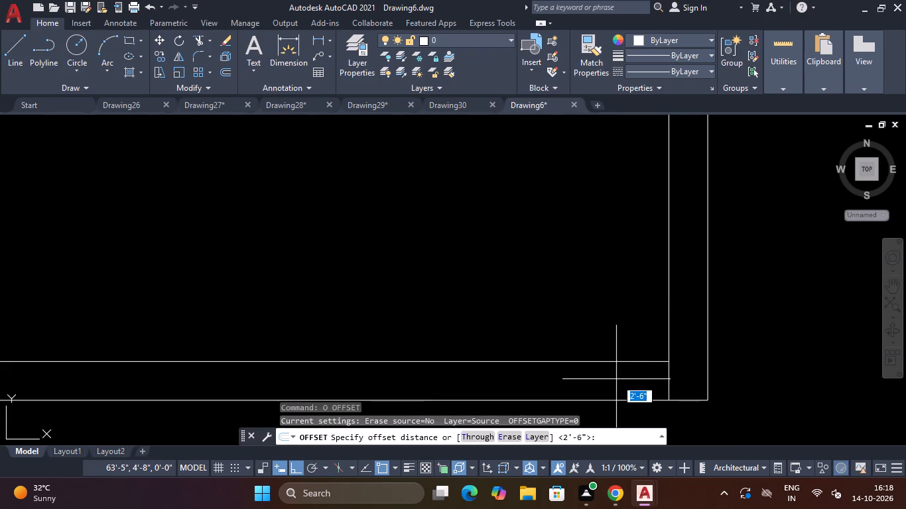
text(1')
key(Return)
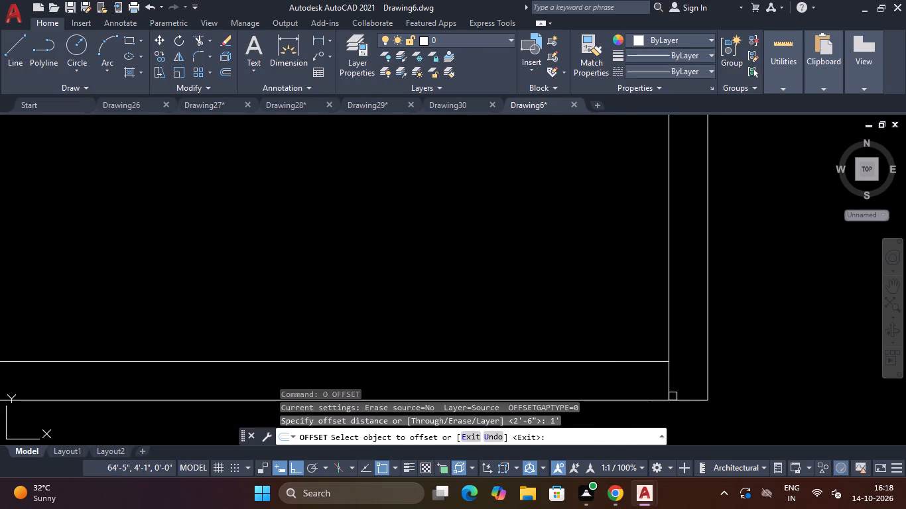
click(672, 377)
click(598, 378)
key(Escape)
key(Escape)
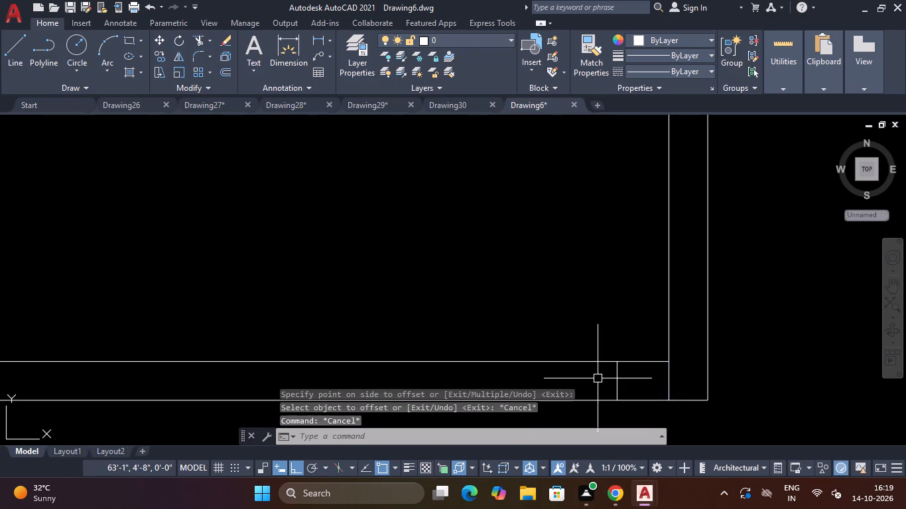
Offset the first opening line 3' to the left within the bottom wall to mark the opening's far edge.
text(O)
key(space)
key(6)
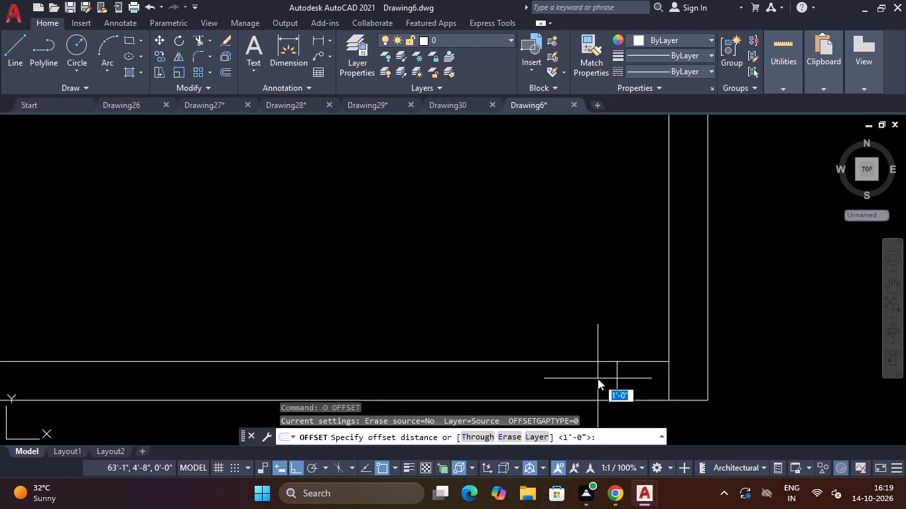
key(BackSpace)
text(3')
key(Return)
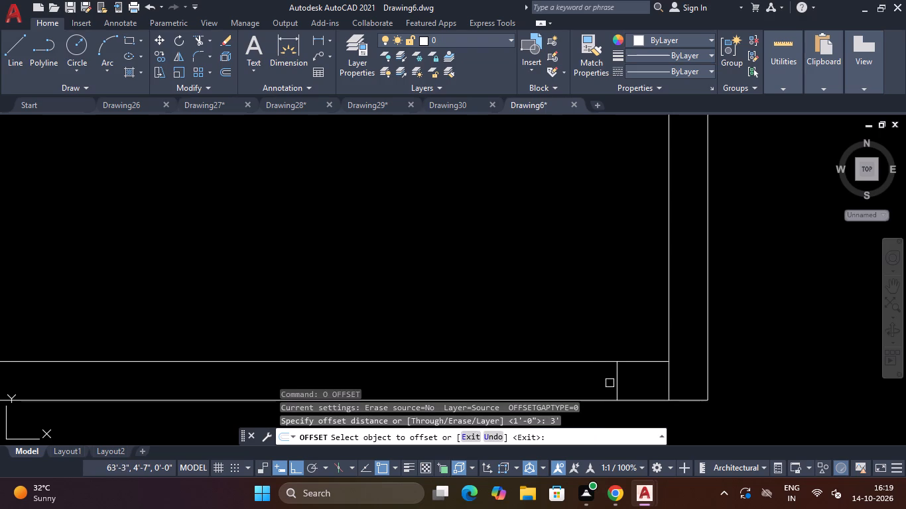
click(617, 372)
click(484, 392)
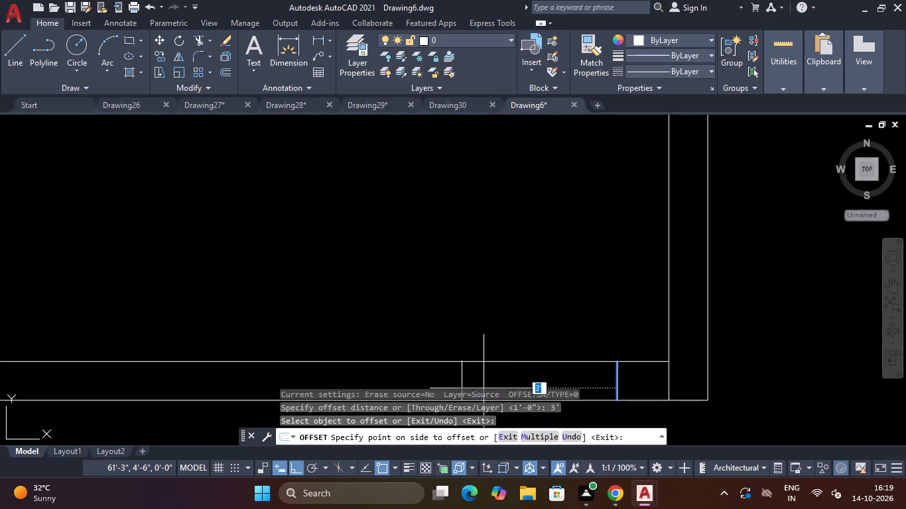
click(442, 382)
key(Escape)
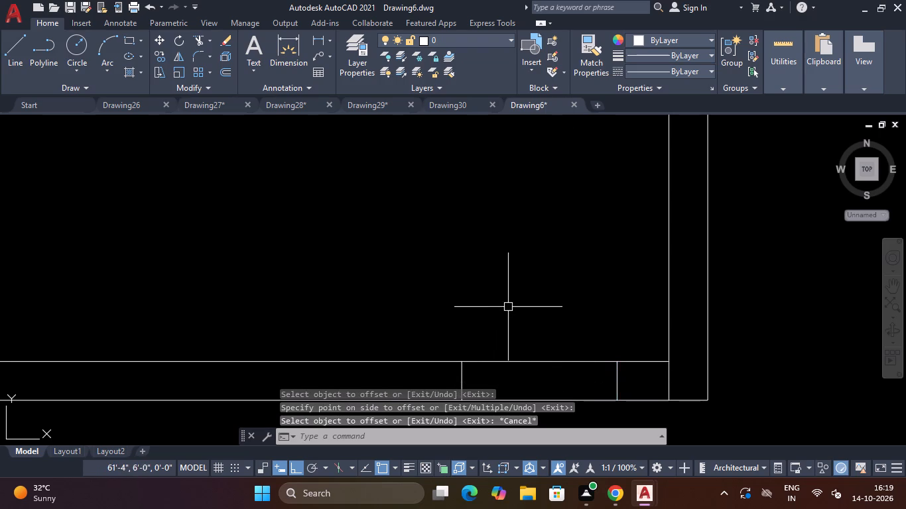
Trim the bottom wall's faces between the two opening lines and remove the construction line across the bottom-right corner.
scroll(508, 307, down, 4)
scroll(507, 331, up, 2)
key(Escape)
key(Escape)
text(TR)
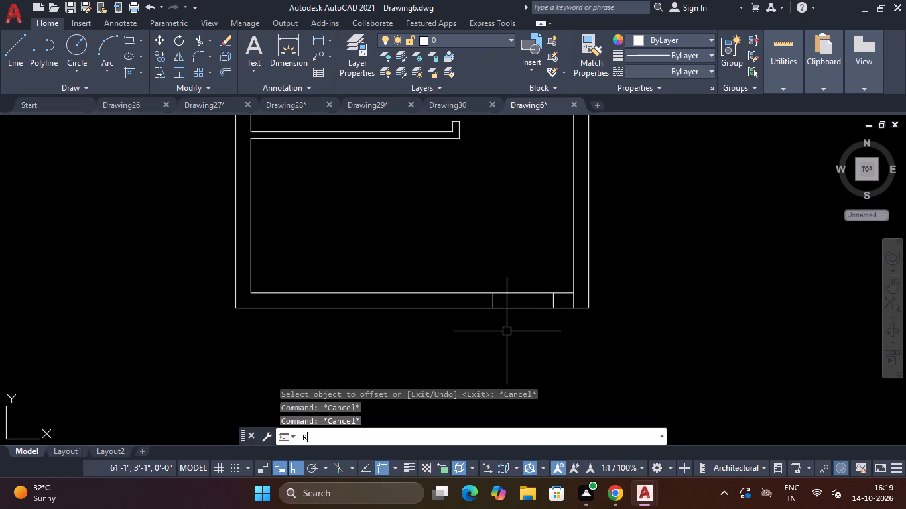
key(space)
click(519, 335)
click(511, 234)
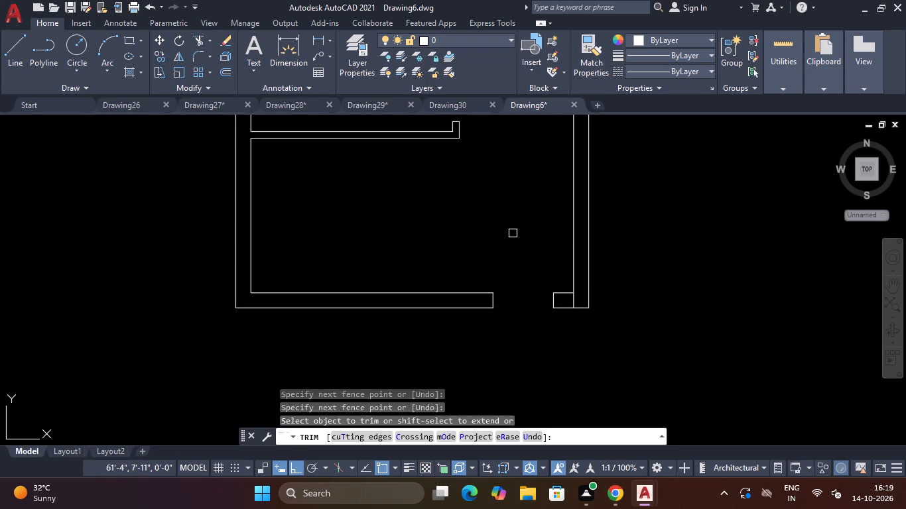
scroll(580, 300, up, 3)
click(584, 302)
click(541, 303)
scroll(540, 300, down, 3)
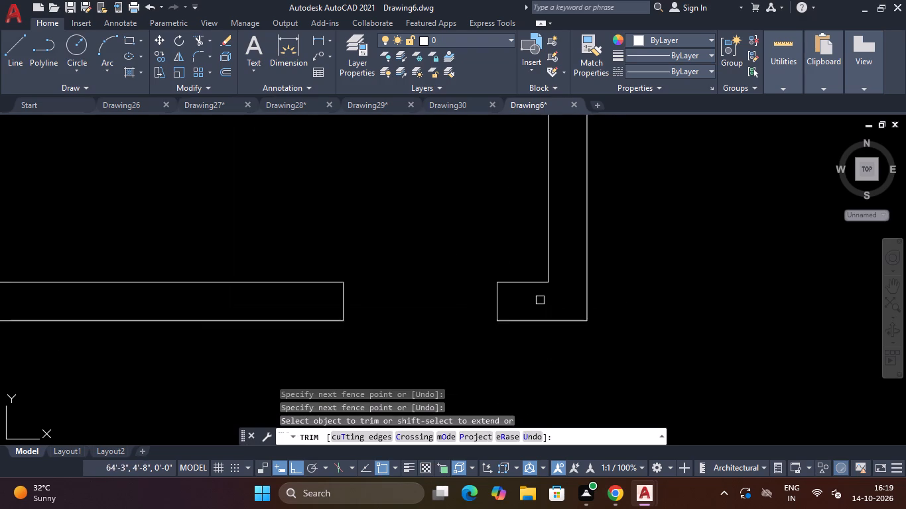
scroll(497, 240, down, 3)
scroll(472, 216, up, 1)
key(Escape)
key(Escape)
key(Escape)
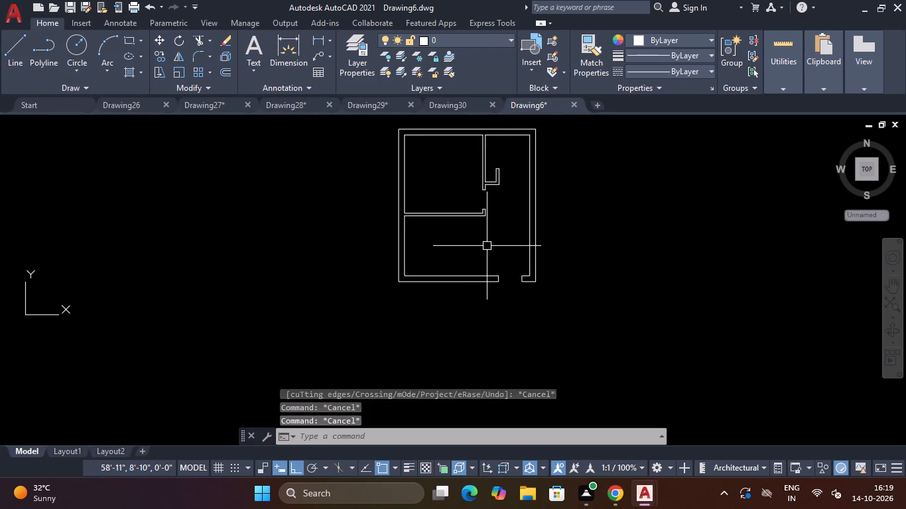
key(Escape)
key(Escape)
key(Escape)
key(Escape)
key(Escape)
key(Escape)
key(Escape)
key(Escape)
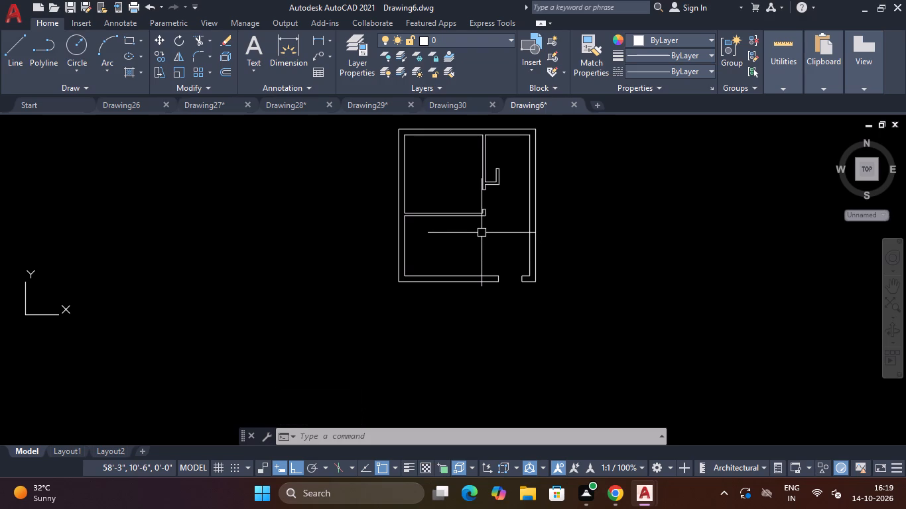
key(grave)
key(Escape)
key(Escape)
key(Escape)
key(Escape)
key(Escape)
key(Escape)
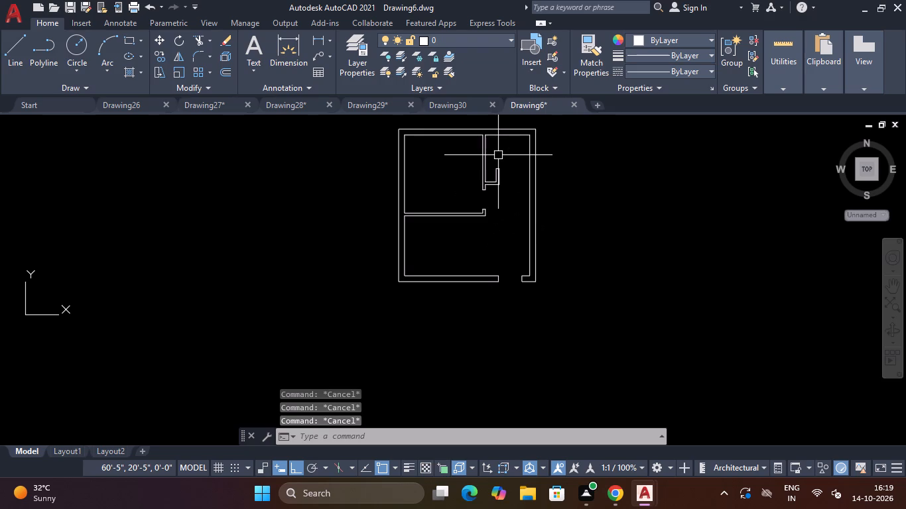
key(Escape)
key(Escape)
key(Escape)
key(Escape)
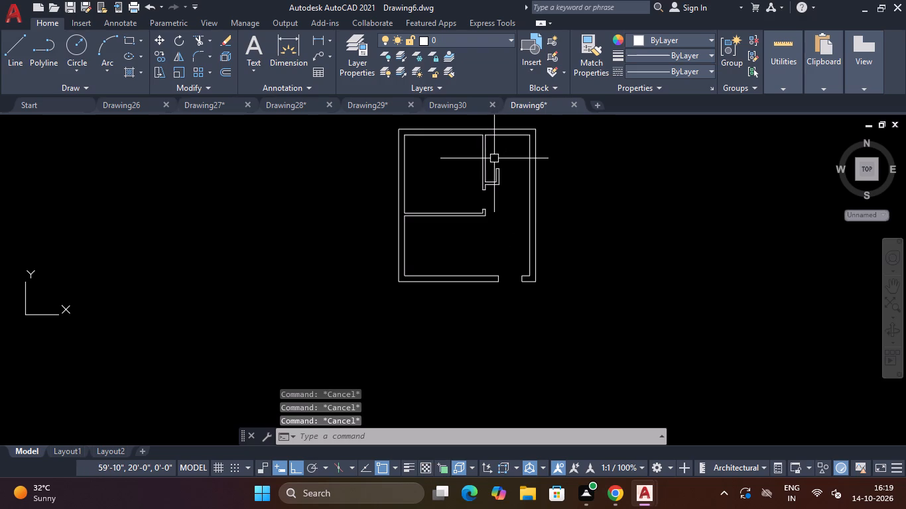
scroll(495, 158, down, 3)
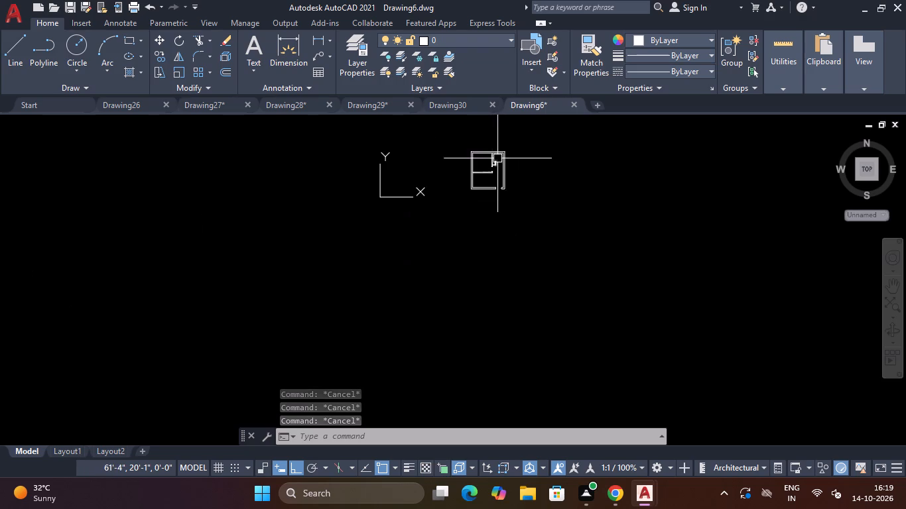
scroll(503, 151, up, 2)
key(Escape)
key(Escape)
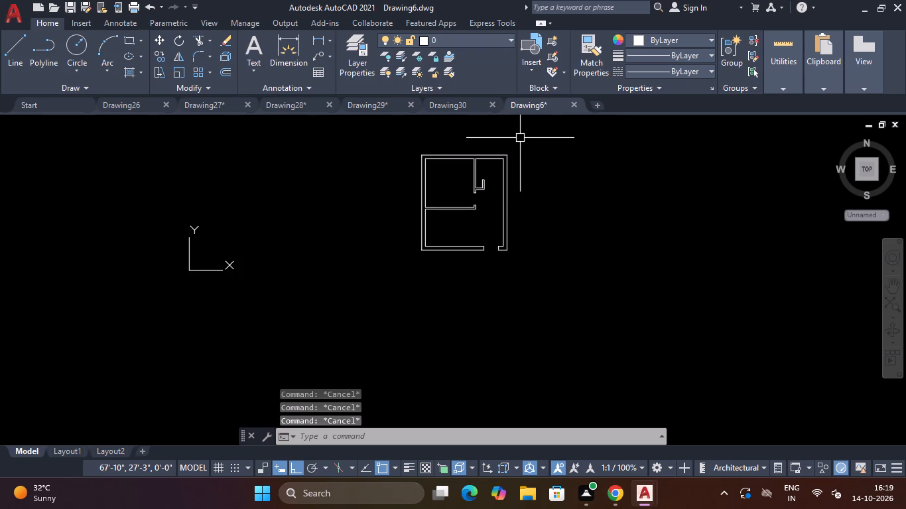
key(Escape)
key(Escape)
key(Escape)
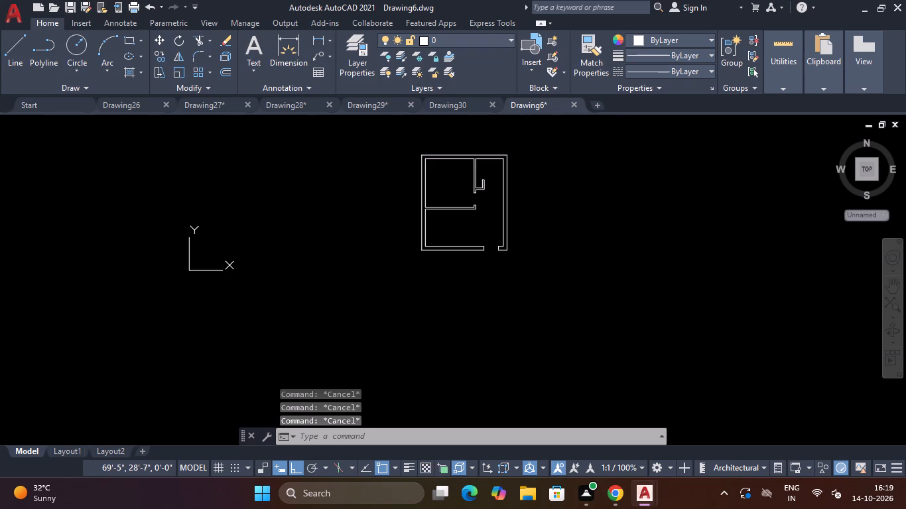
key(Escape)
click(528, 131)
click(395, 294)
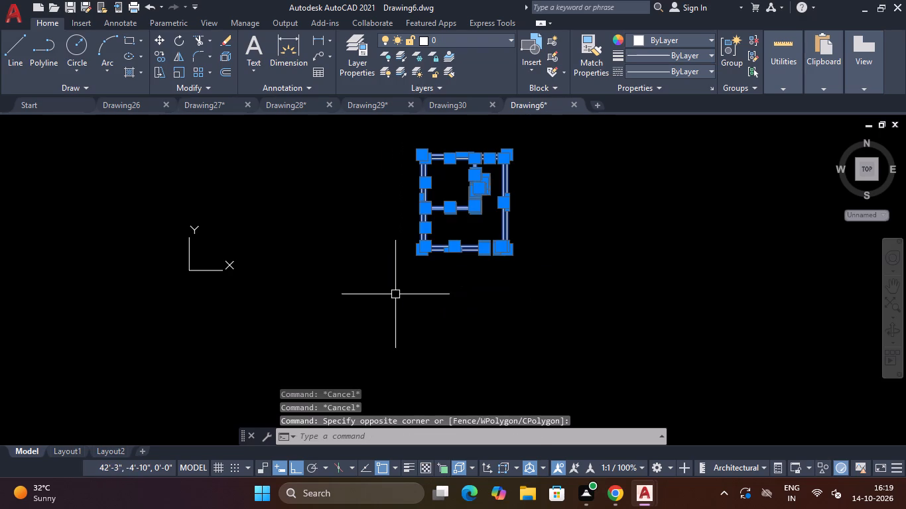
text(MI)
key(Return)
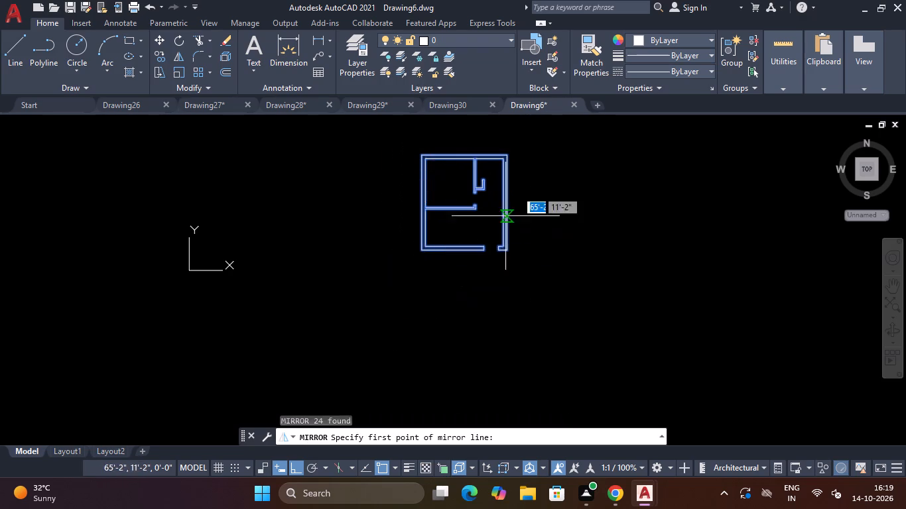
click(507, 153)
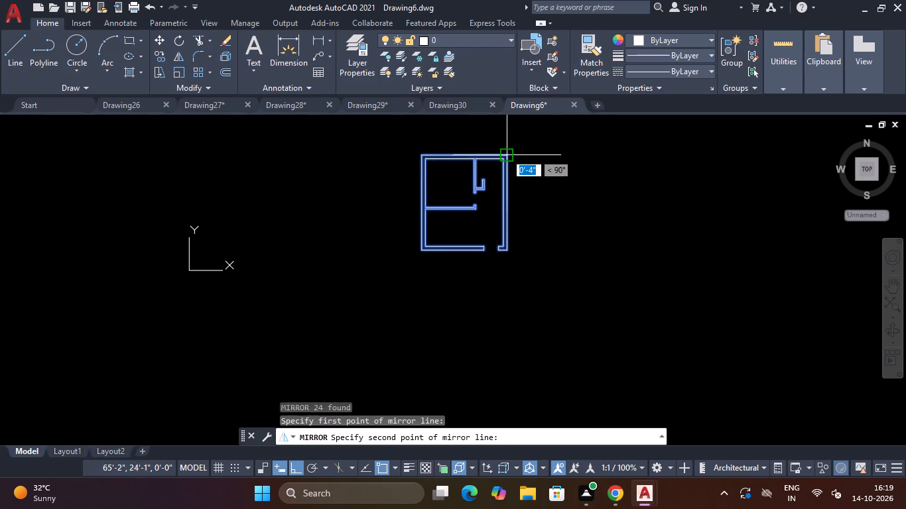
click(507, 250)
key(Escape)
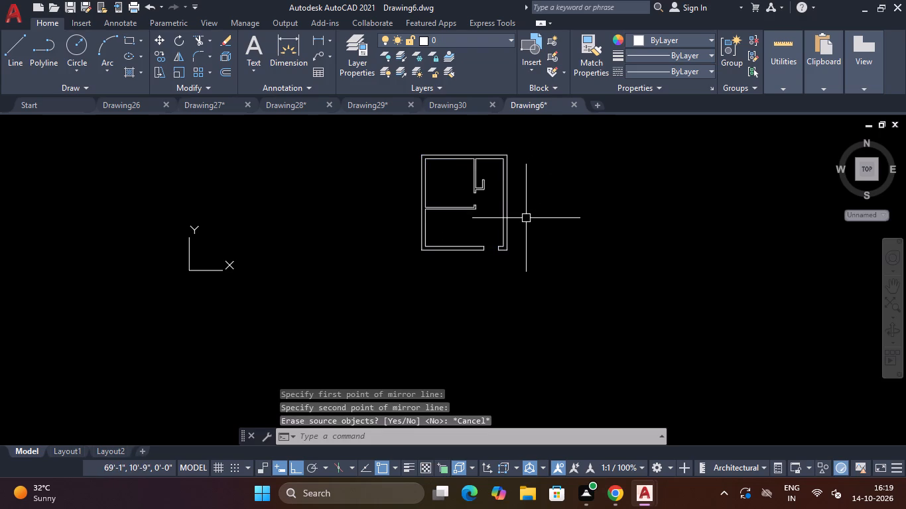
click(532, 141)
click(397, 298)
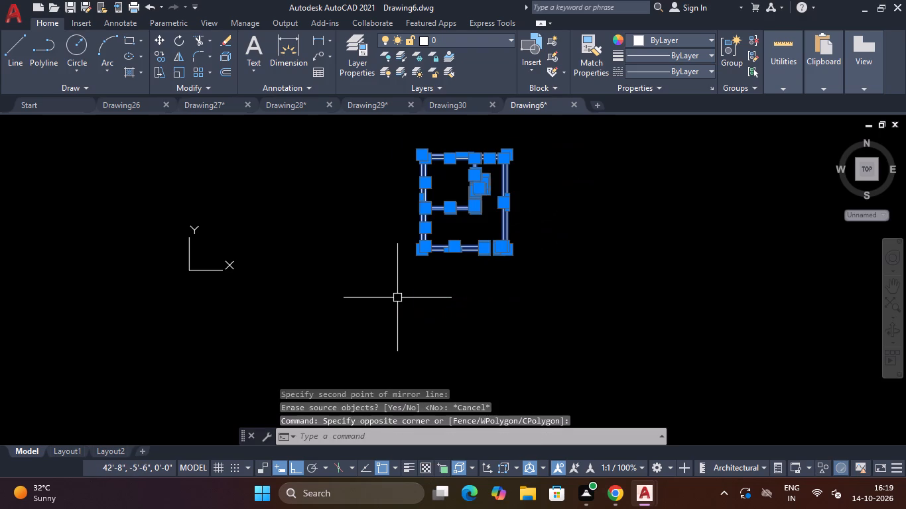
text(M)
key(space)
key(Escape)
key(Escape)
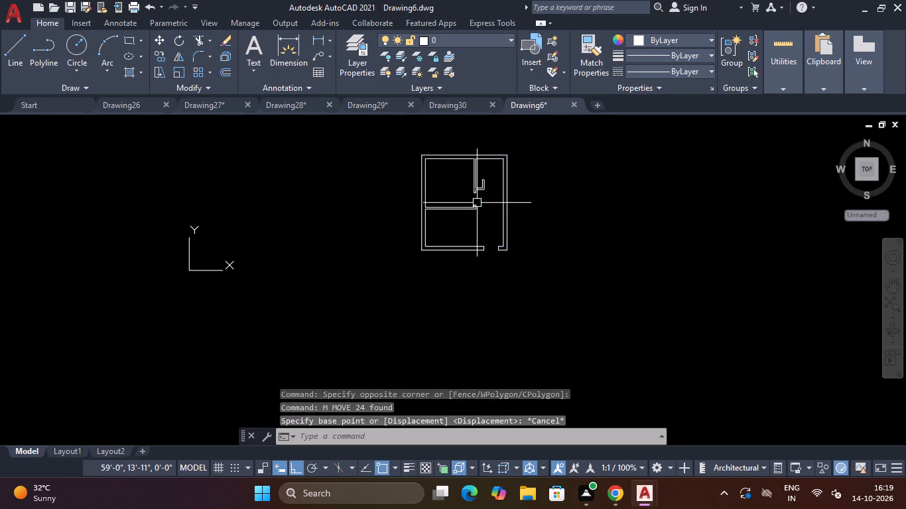
Mirror the whole floor plan about the vertical inner face of its right outer wall, keeping the source objects.
drag(533, 137, 527, 150)
click(405, 301)
text(MI)
key(Return)
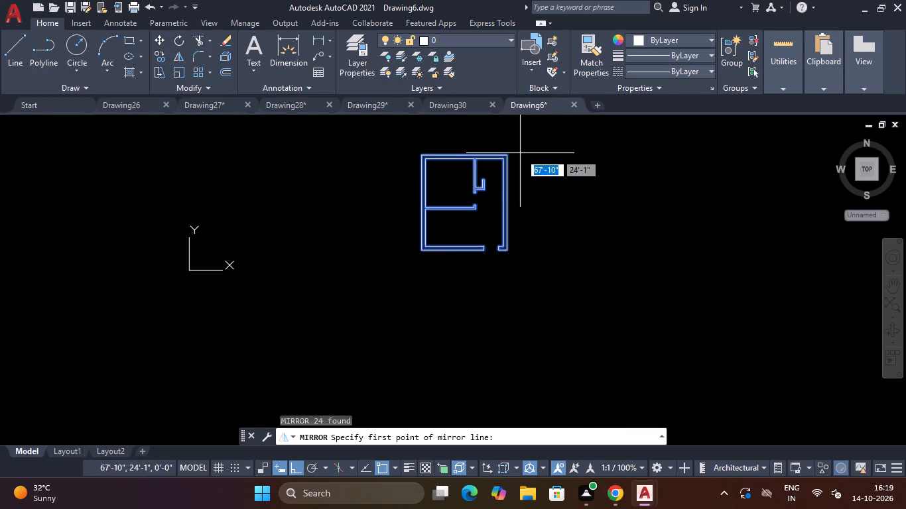
scroll(509, 152, up, 4)
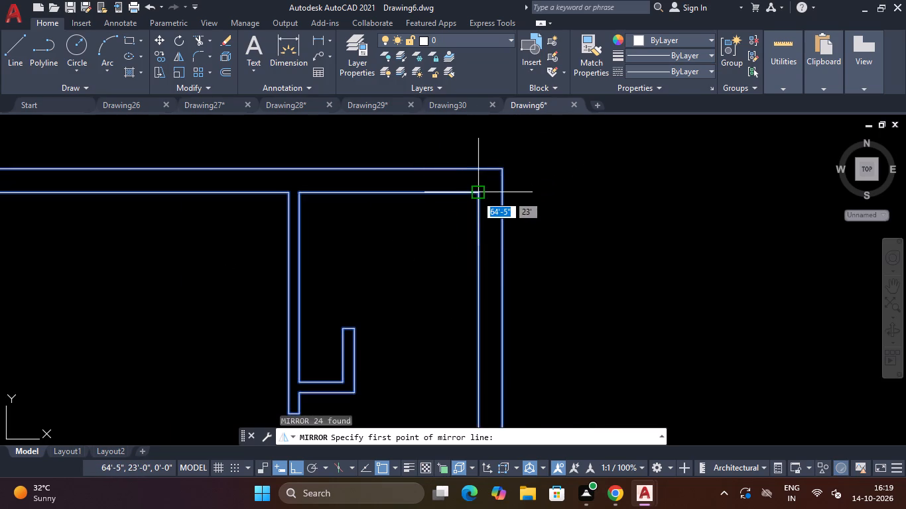
click(475, 172)
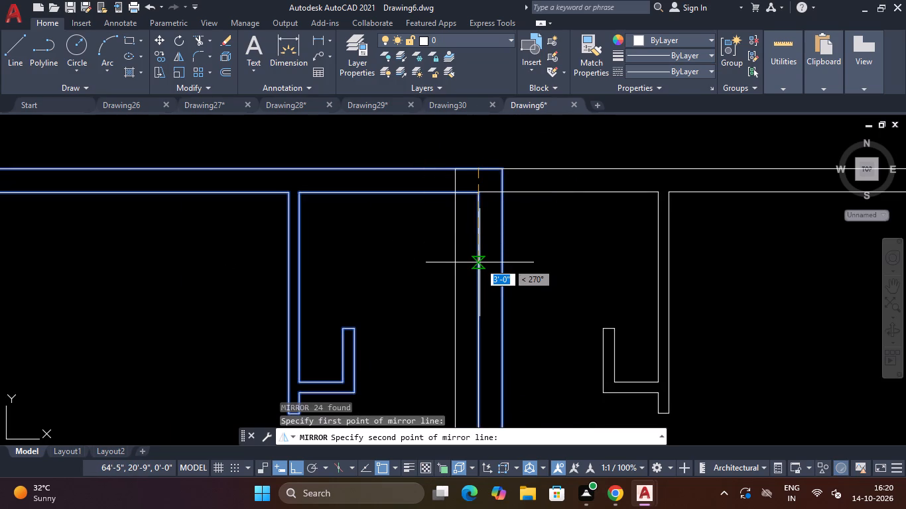
click(480, 263)
scroll(491, 253, down, 4)
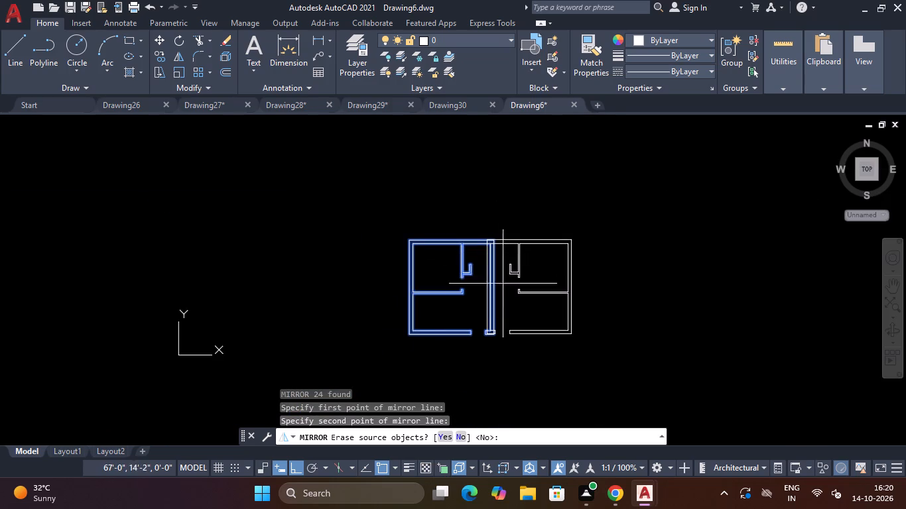
key(n)
key(space)
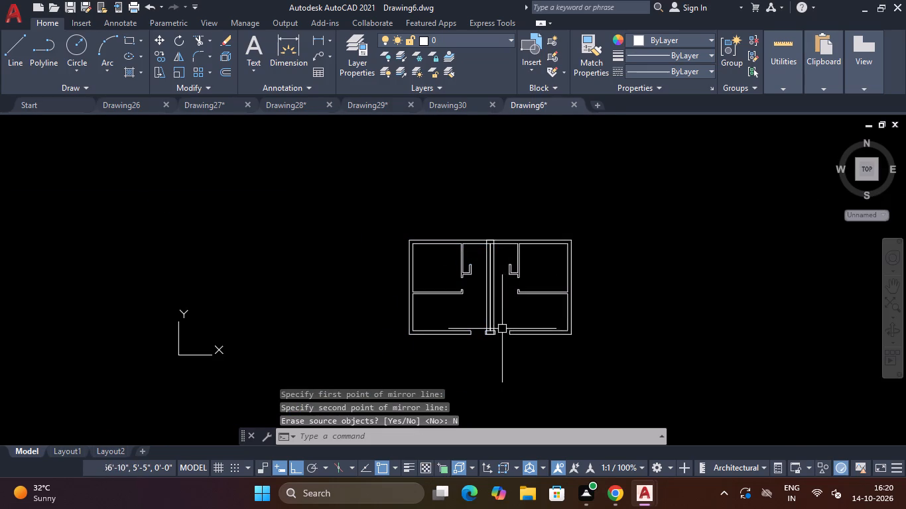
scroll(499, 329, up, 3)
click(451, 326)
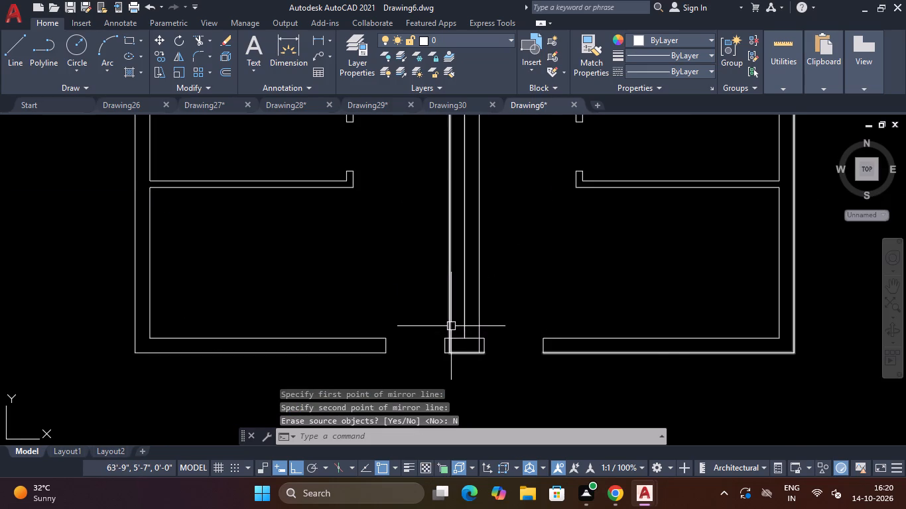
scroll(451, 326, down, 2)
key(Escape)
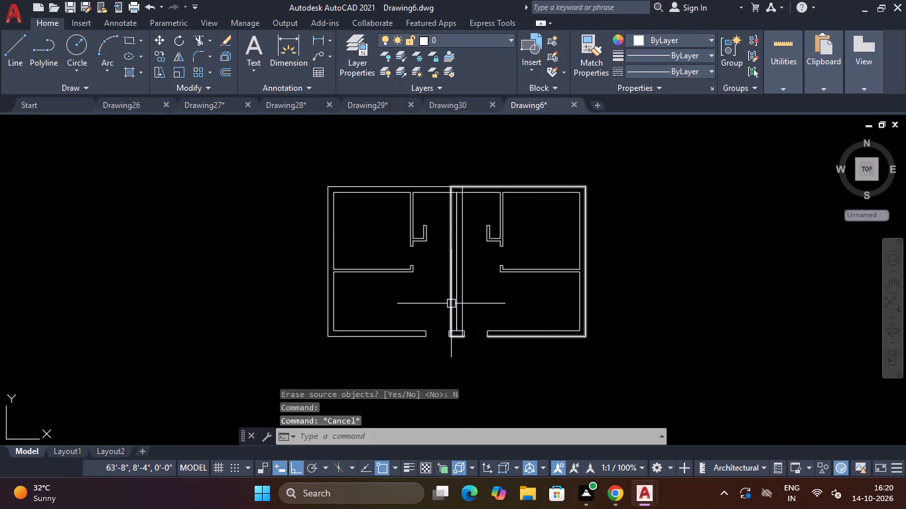
Trim away the leftmost of the three overlapping vertical lines between the units, including its piece inside the bottom wall stub.
key(Escape)
text(TR)
key(space)
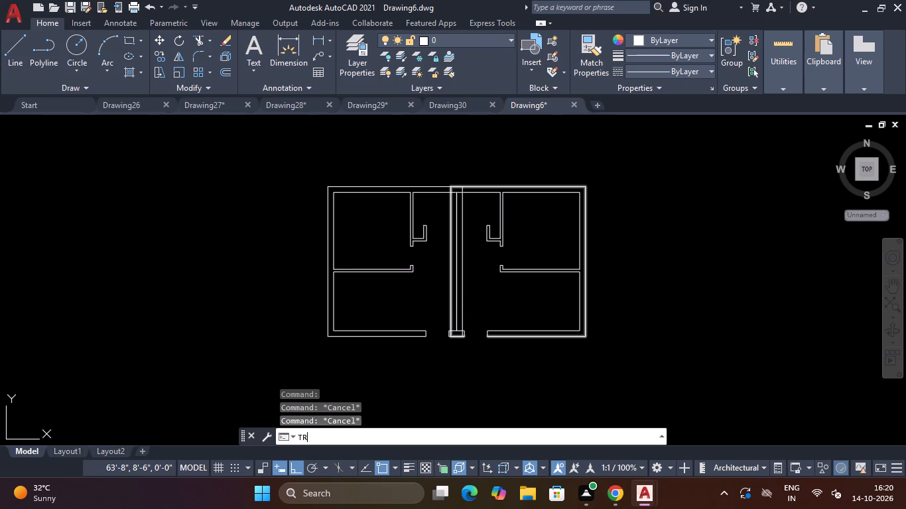
scroll(451, 304, up, 1)
click(451, 304)
scroll(450, 348, up, 2)
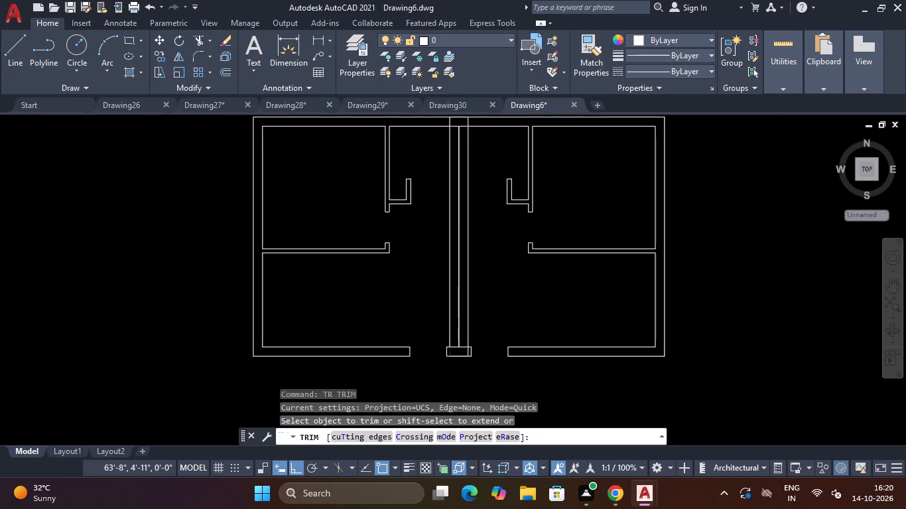
scroll(450, 348, up, 2)
click(441, 294)
click(442, 378)
scroll(448, 356, down, 3)
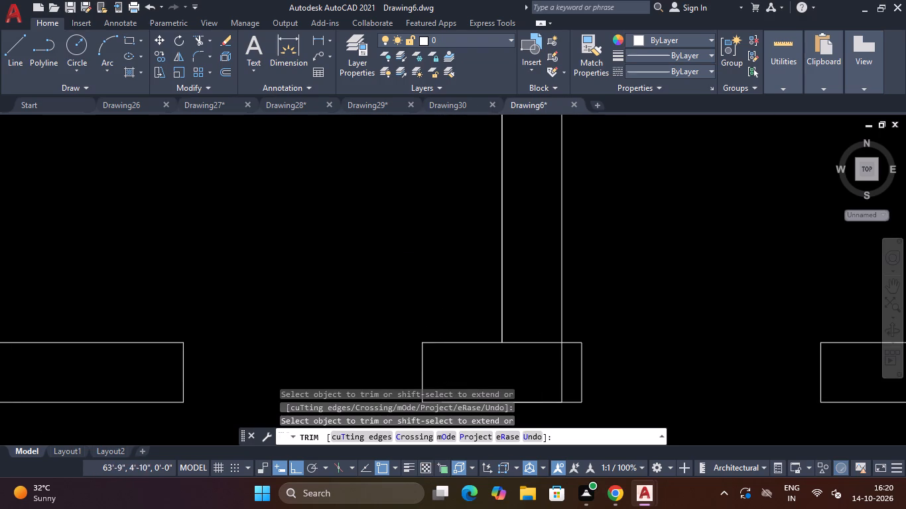
scroll(448, 356, down, 3)
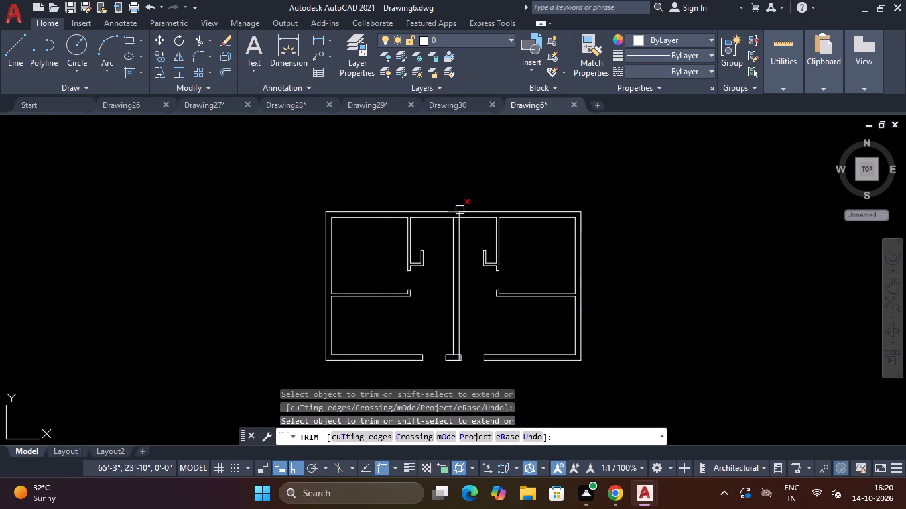
Trim away the rightmost vertical line between the units, including its pieces inside the end walls, keeping only the centre line.
scroll(460, 210, up, 5)
click(450, 254)
scroll(463, 230, down, 9)
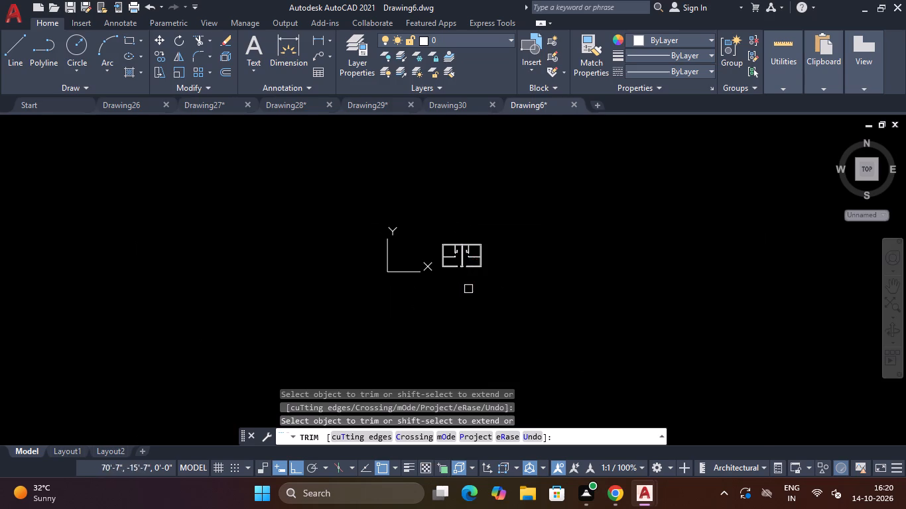
scroll(468, 286, up, 4)
scroll(432, 174, up, 6)
scroll(602, 231, down, 2)
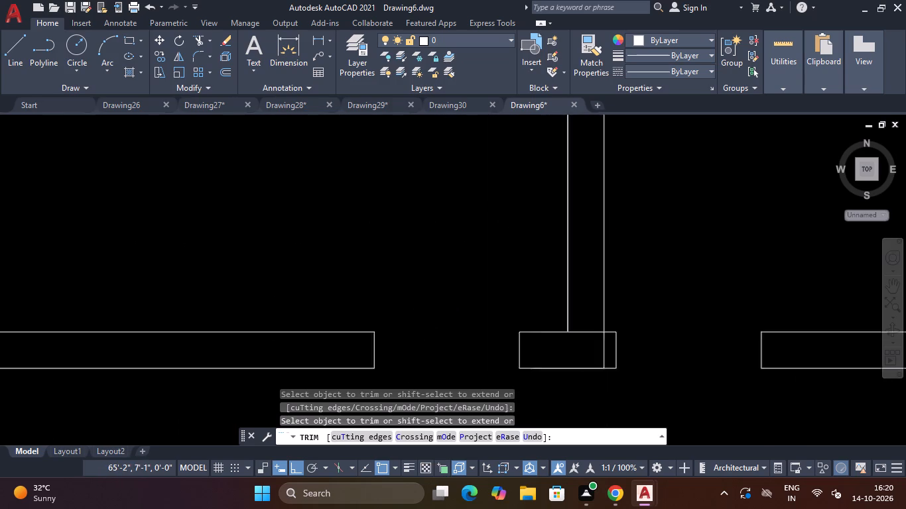
scroll(602, 231, down, 2)
scroll(600, 280, up, 1)
click(600, 280)
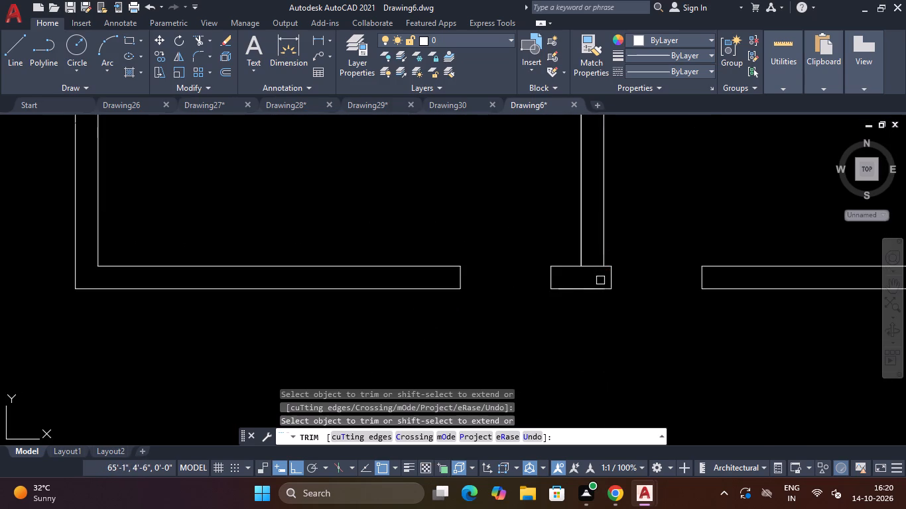
scroll(600, 280, down, 5)
scroll(602, 250, up, 2)
click(600, 248)
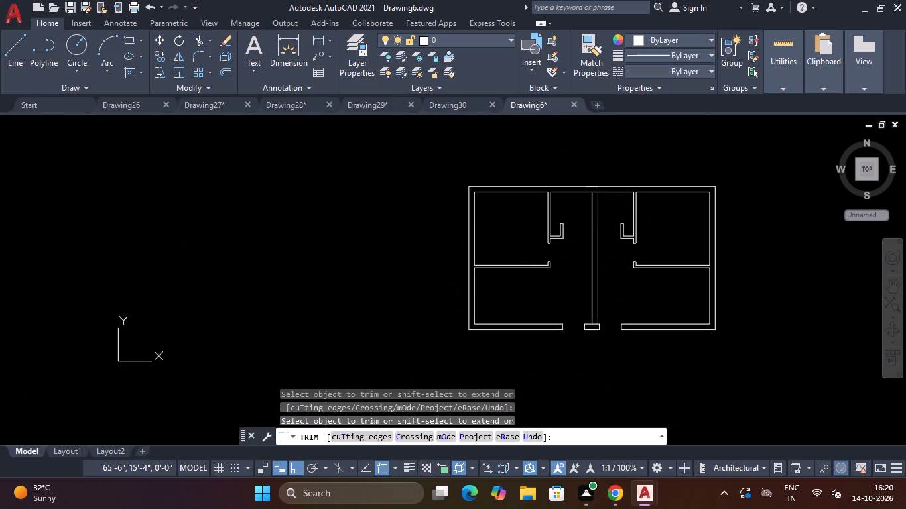
scroll(600, 248, down, 1)
scroll(600, 248, up, 1)
key(Escape)
key(Escape)
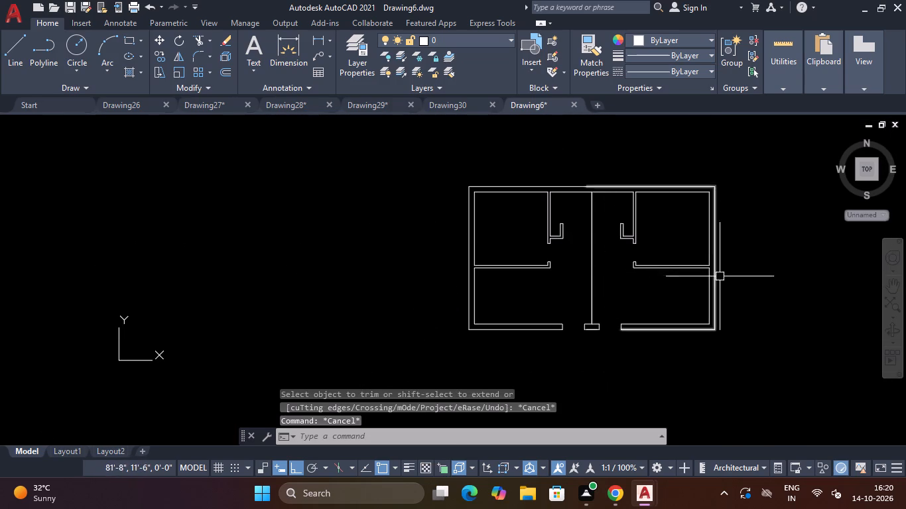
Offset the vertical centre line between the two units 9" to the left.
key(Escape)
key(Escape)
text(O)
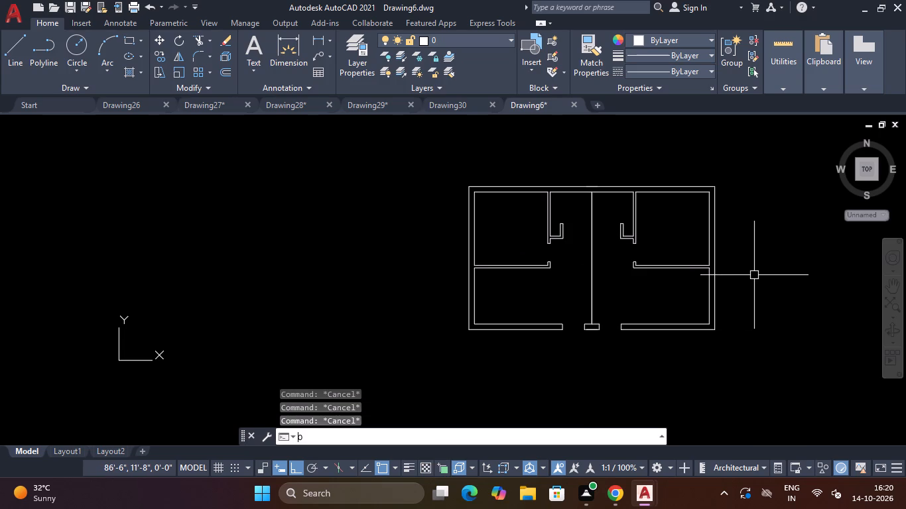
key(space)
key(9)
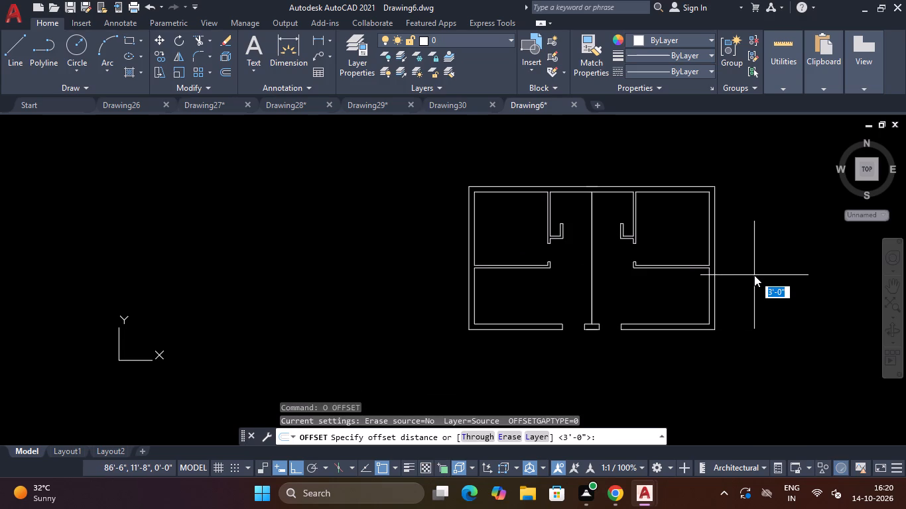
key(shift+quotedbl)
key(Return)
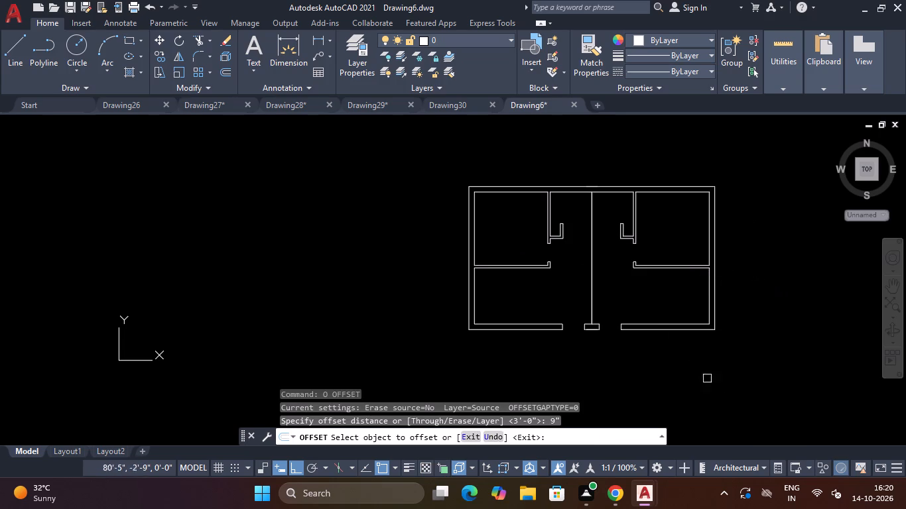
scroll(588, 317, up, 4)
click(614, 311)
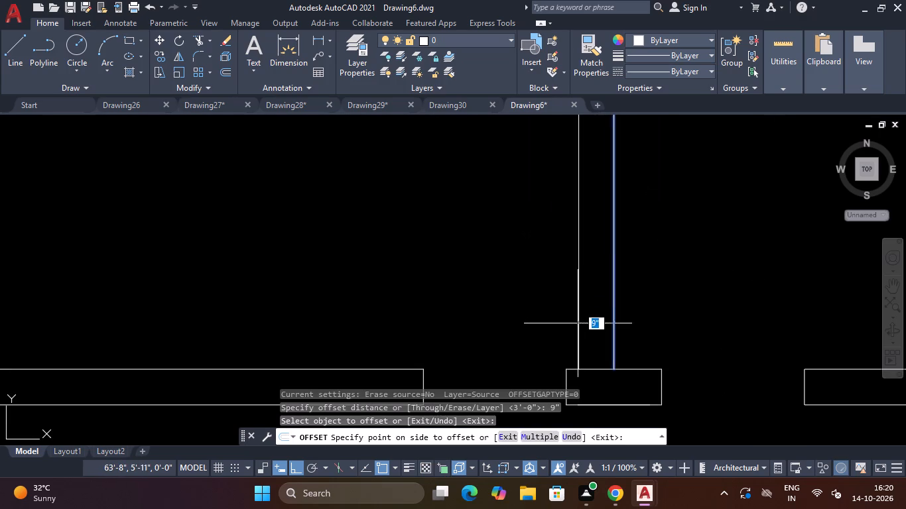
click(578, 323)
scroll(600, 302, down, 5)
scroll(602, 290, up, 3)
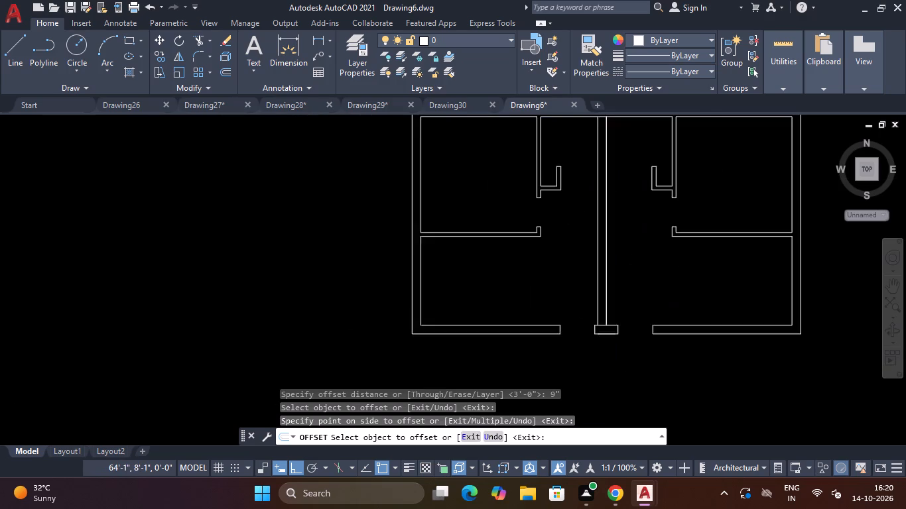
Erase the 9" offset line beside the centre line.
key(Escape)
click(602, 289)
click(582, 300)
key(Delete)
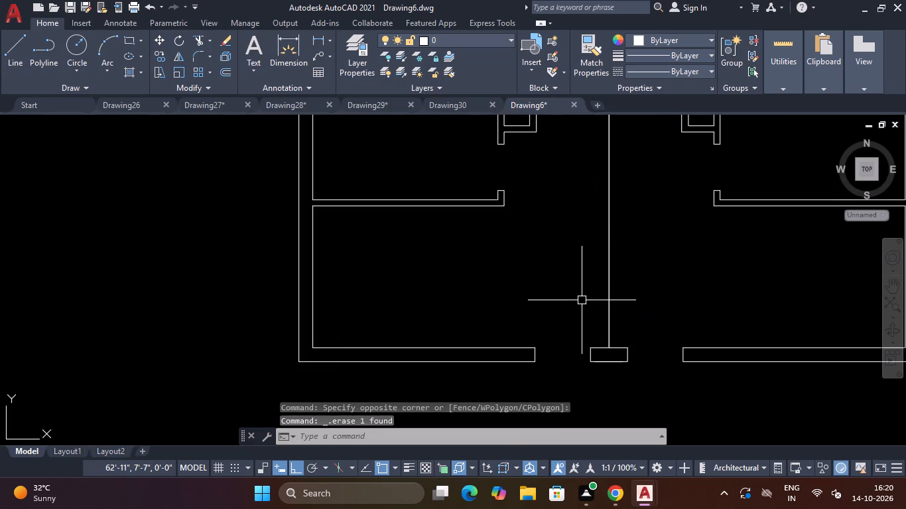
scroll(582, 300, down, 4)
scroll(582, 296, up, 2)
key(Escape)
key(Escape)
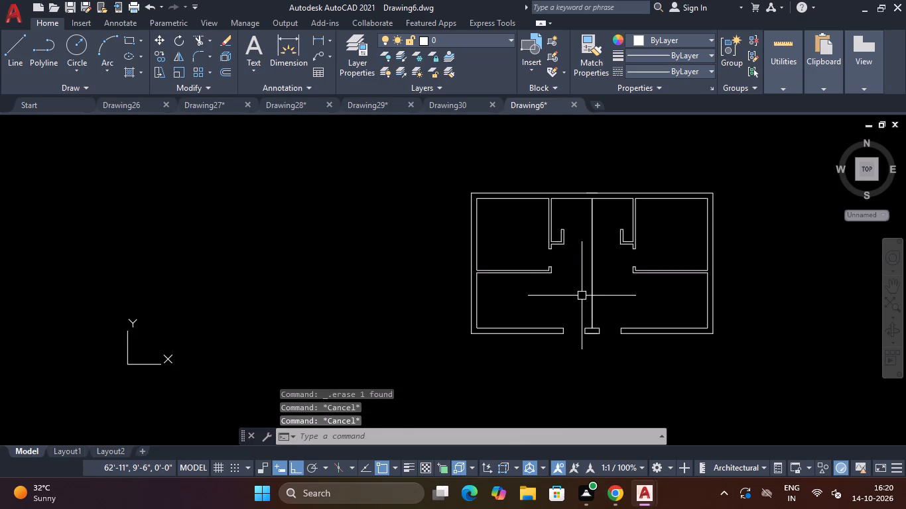
Offset the vertical centre line between the units 4" to both the left and right to form the shared wall's faces.
text(O)
key(space)
key(4)
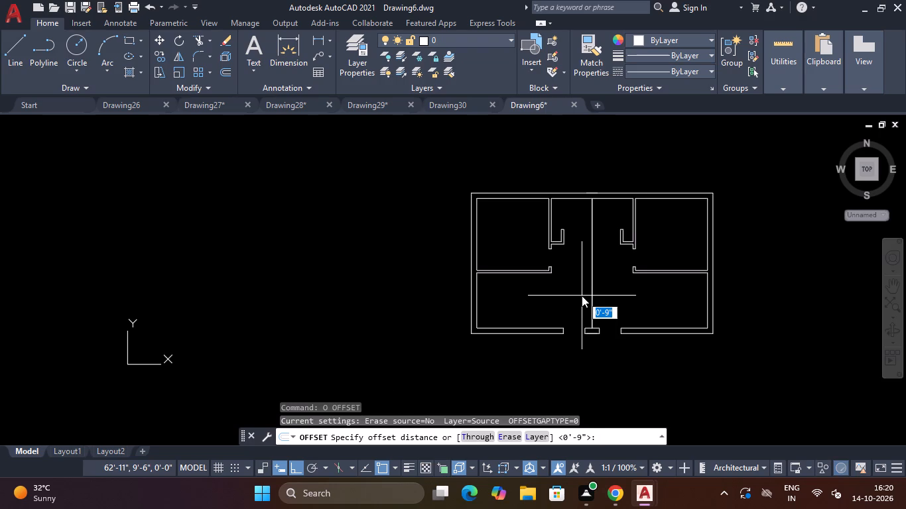
key(shift+quotedbl)
key(Return)
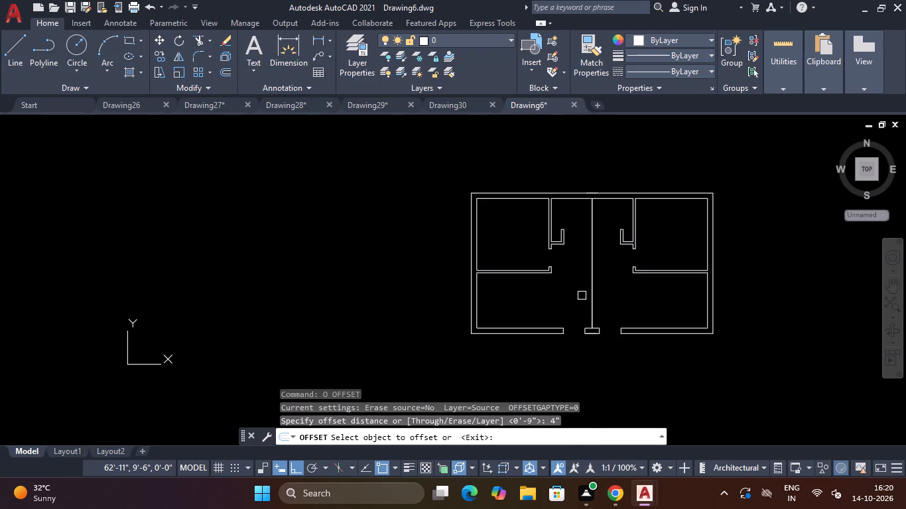
click(594, 294)
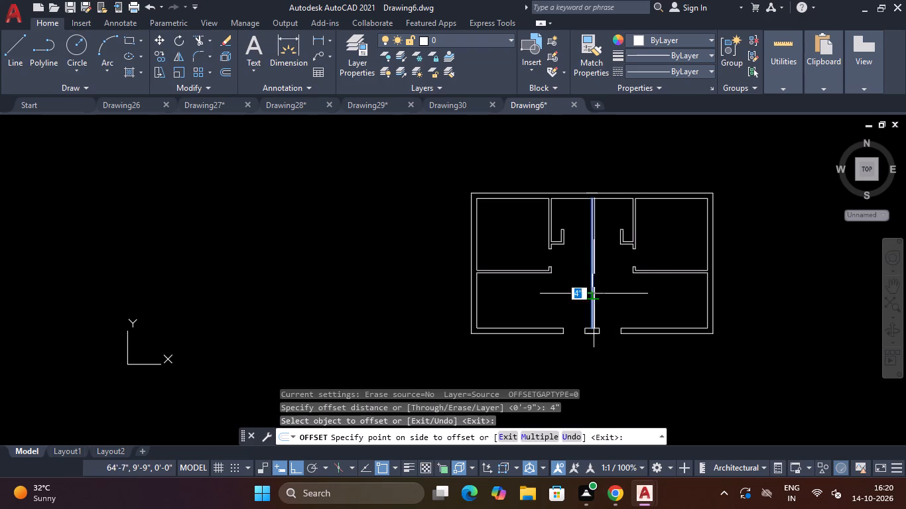
click(578, 297)
scroll(595, 298, up, 3)
click(584, 298)
click(605, 297)
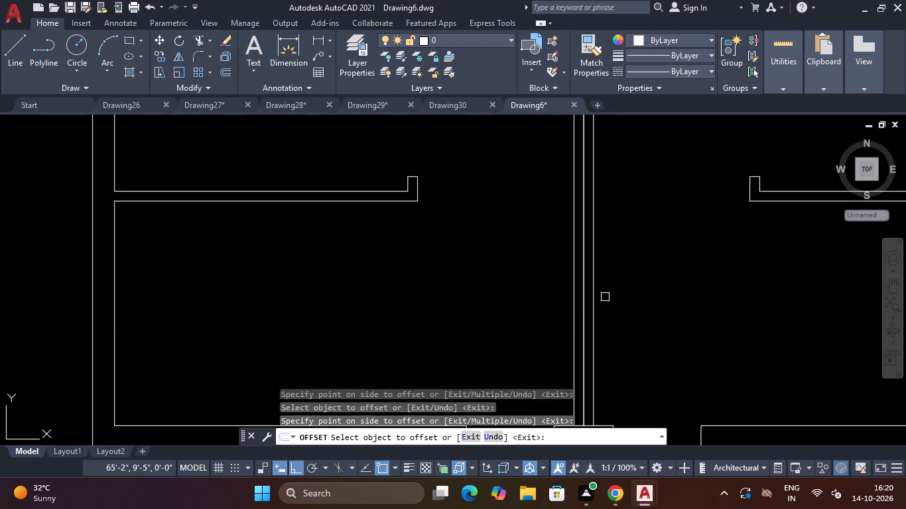
Erase both coincident centre lines between the two faces of the shared wall.
key(Escape)
click(586, 307)
key(Delete)
scroll(584, 306, down, 5)
scroll(587, 305, up, 6)
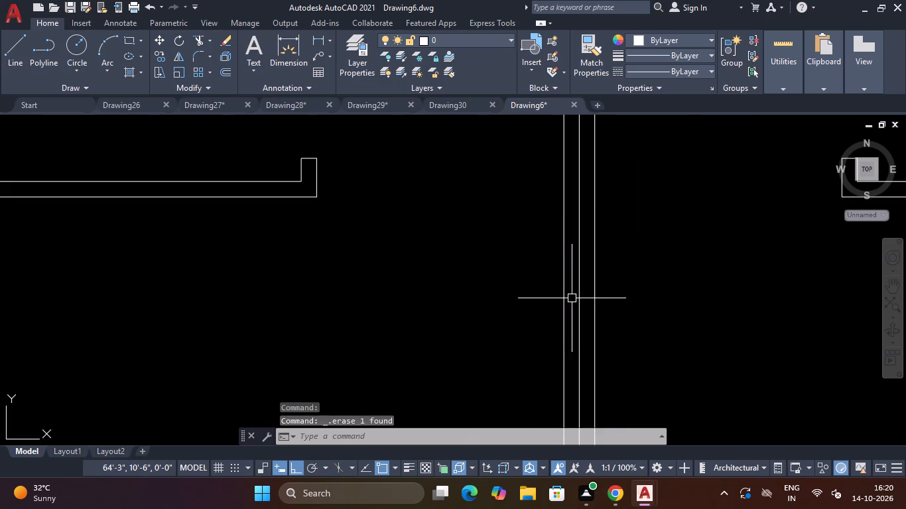
click(578, 300)
key(Delete)
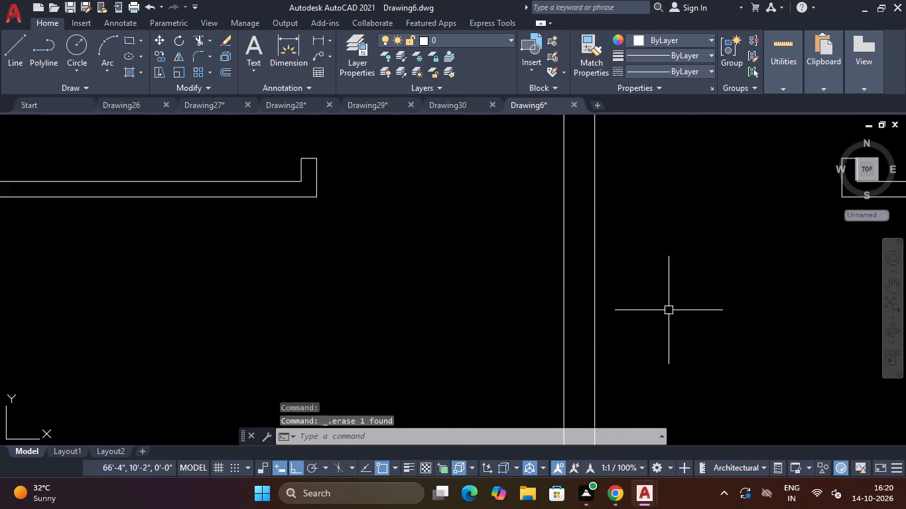
Trim the bottom wall stub's inner face between the two shared wall faces to open the lower junction.
scroll(664, 310, down, 3)
text(TR)
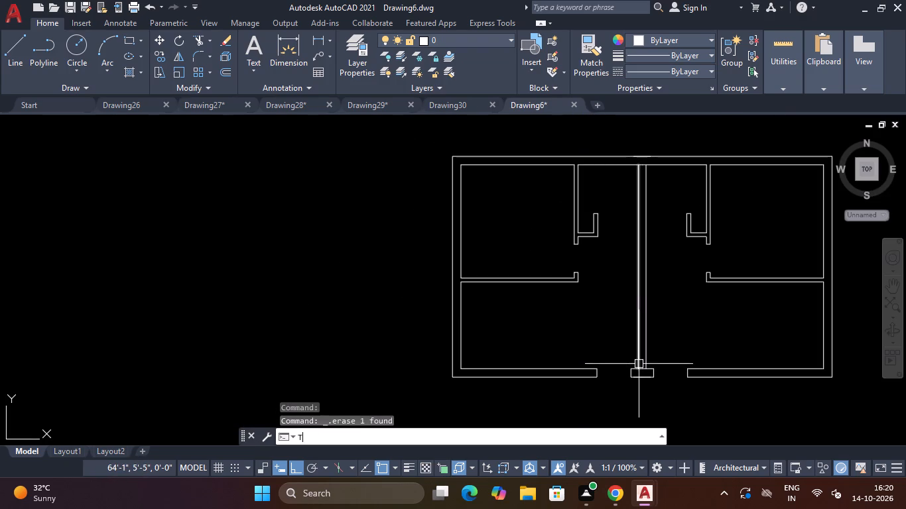
key(space)
scroll(638, 367, up, 5)
click(674, 351)
click(677, 404)
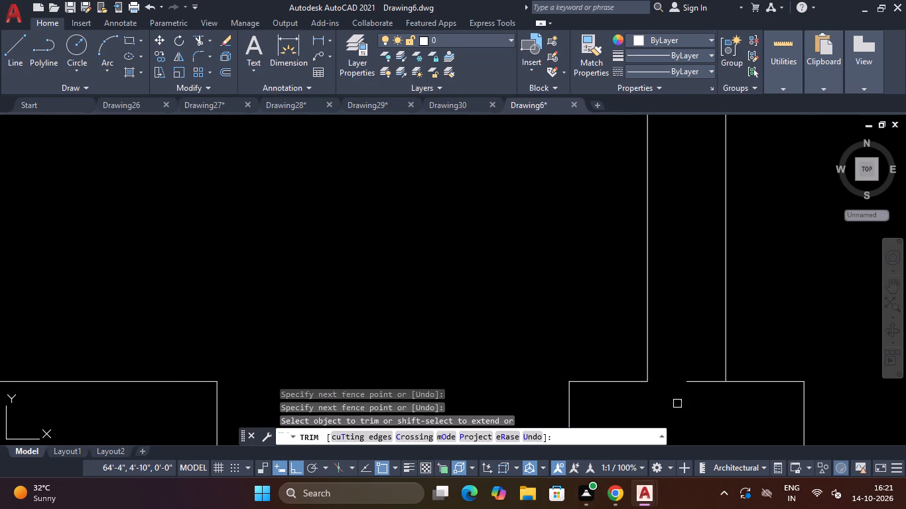
scroll(675, 385, down, 3)
click(686, 367)
click(687, 392)
scroll(684, 385, down, 2)
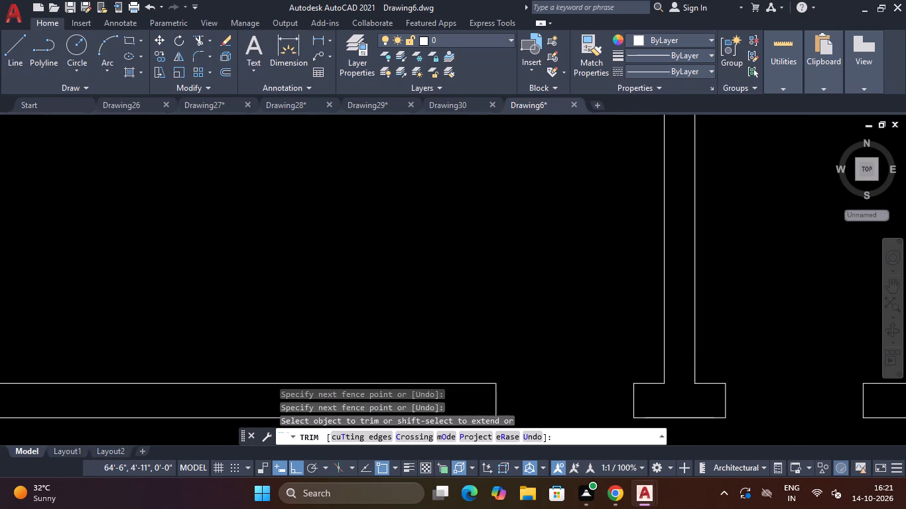
Trim the top wall's inner face between the two shared wall faces to open the upper junction.
scroll(684, 385, down, 3)
scroll(683, 298, up, 5)
click(683, 364)
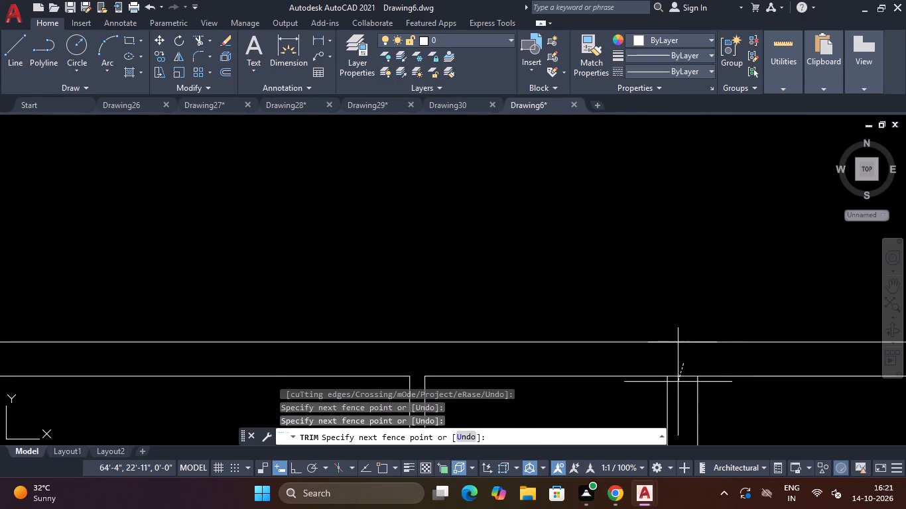
click(677, 382)
drag(685, 357, 686, 363)
click(687, 384)
scroll(688, 380, down, 4)
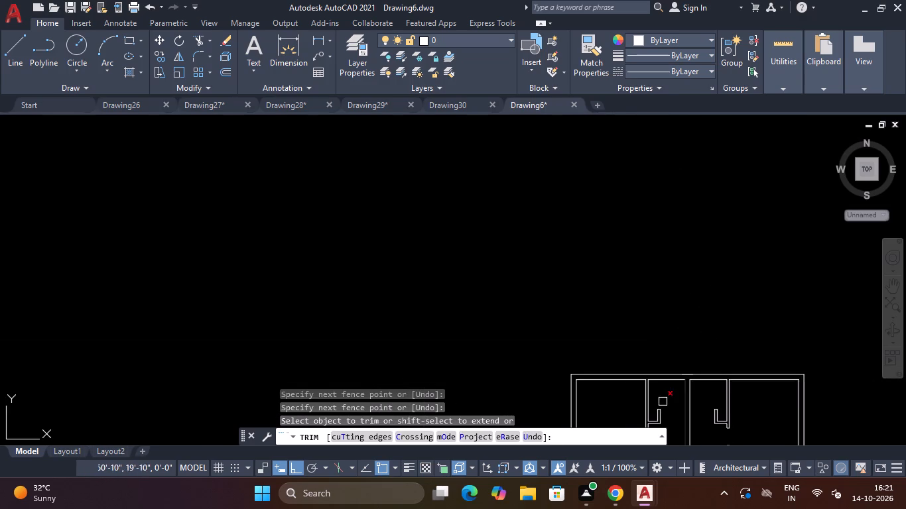
scroll(757, 340, down, 3)
scroll(734, 376, up, 4)
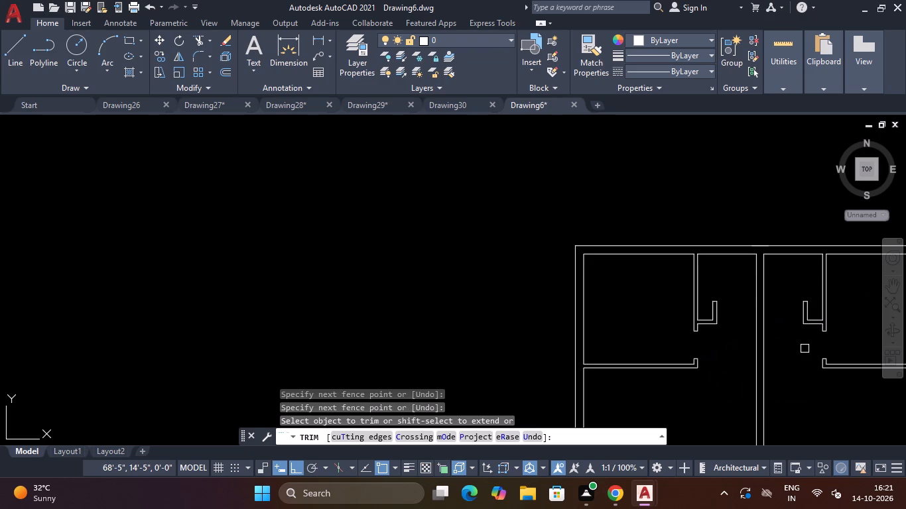
scroll(804, 349, down, 2)
scroll(781, 368, up, 1)
scroll(825, 406, up, 2)
scroll(836, 380, down, 6)
scroll(843, 340, up, 4)
key(Escape)
key(Escape)
key(Escape)
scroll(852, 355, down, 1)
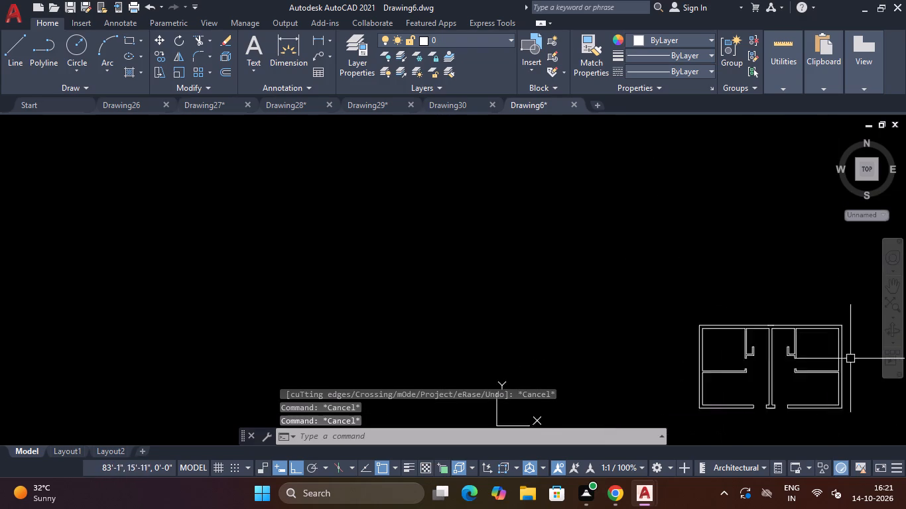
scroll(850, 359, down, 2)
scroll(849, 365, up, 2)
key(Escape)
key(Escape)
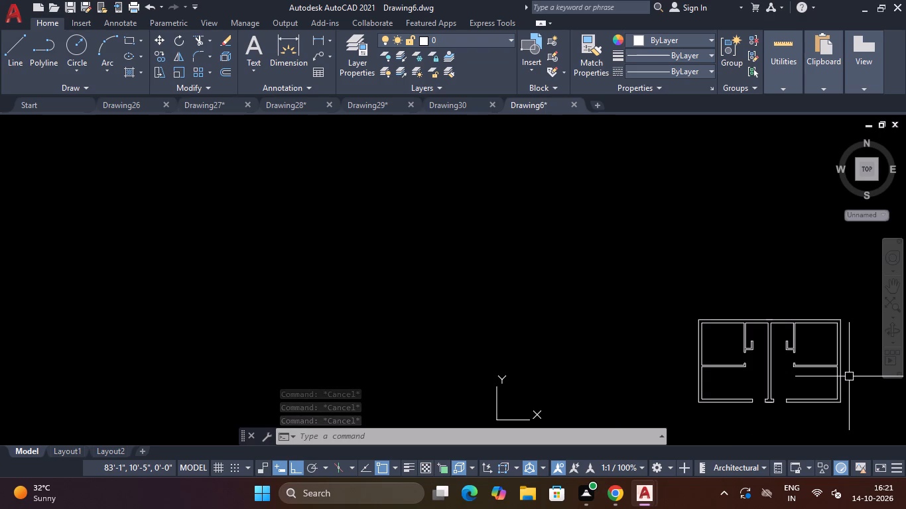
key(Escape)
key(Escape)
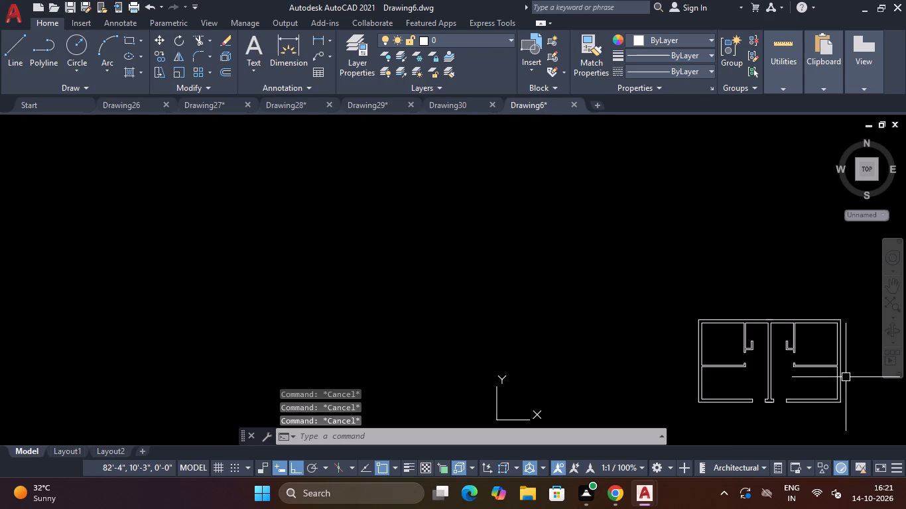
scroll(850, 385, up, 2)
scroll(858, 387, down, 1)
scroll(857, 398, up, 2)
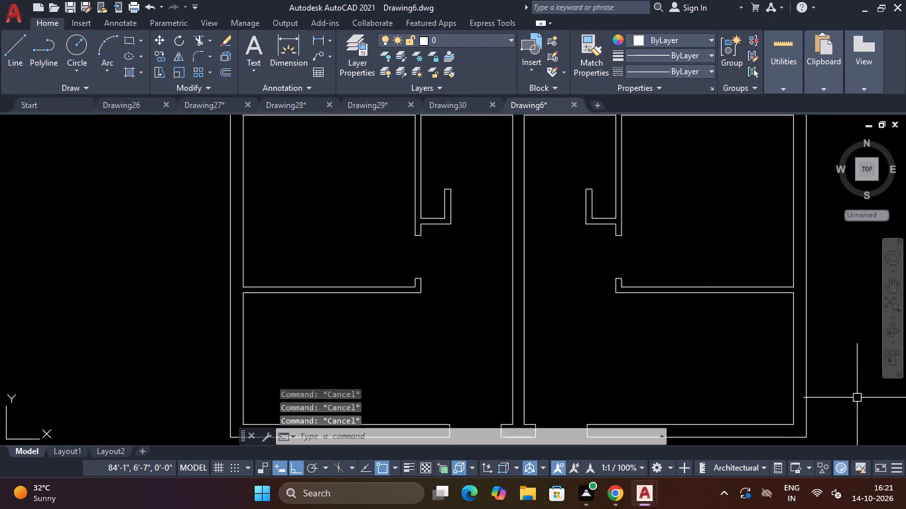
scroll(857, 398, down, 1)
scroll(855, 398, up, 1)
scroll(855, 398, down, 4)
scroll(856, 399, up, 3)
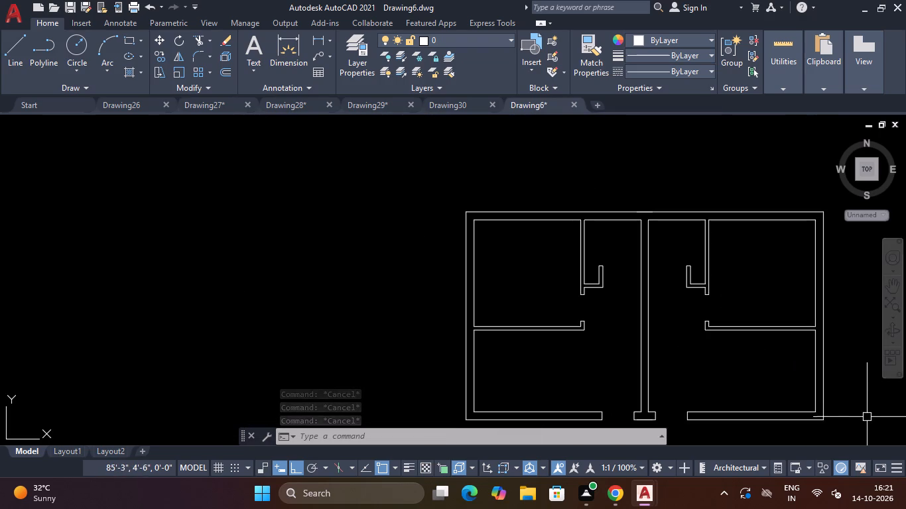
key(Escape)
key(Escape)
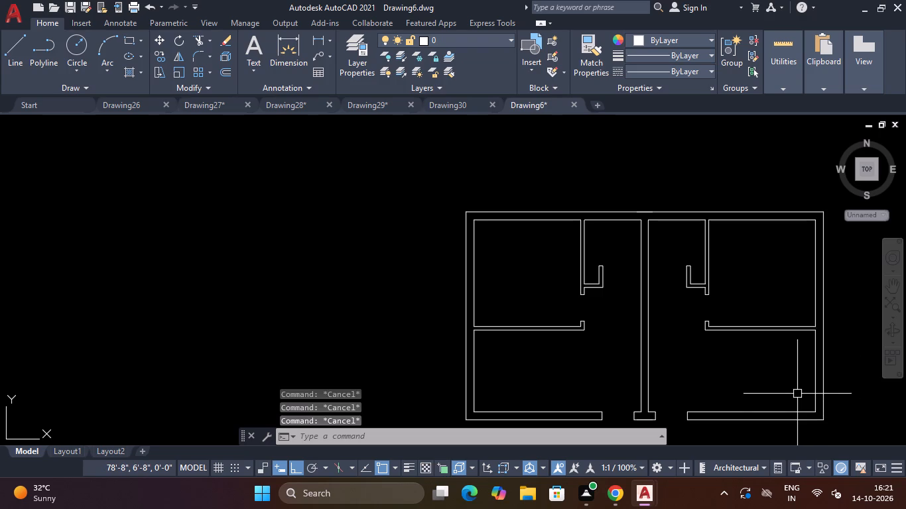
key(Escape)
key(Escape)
Draw a 4' by 9" rectangle in the empty space to the right of the floor plan.
key(Escape)
key(Escape)
key(Escape)
scroll(795, 339, down, 2)
key(Escape)
scroll(601, 339, up, 1)
scroll(602, 334, down, 3)
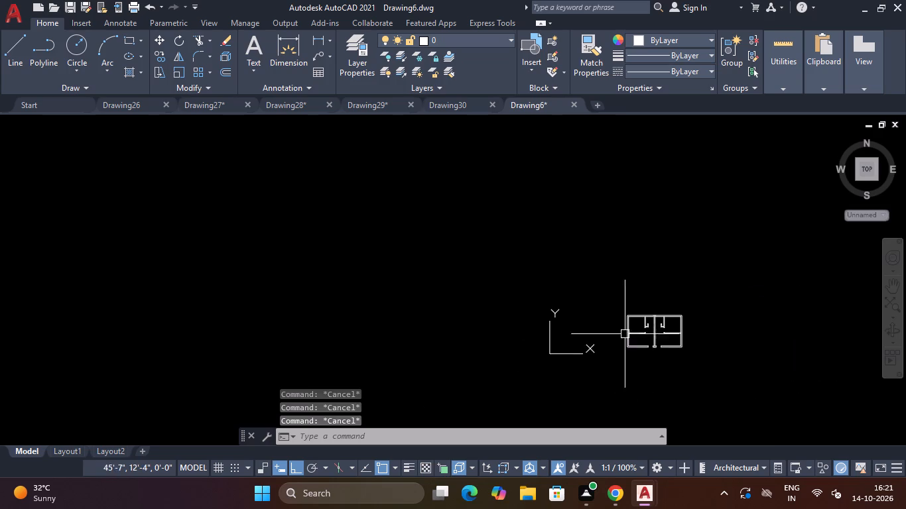
scroll(694, 339, up, 3)
key(Escape)
text(REC)
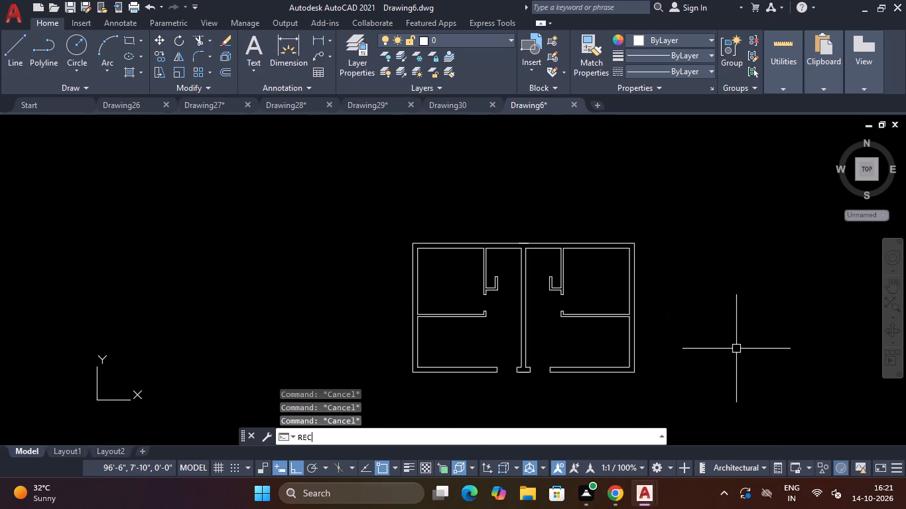
key(space)
click(705, 268)
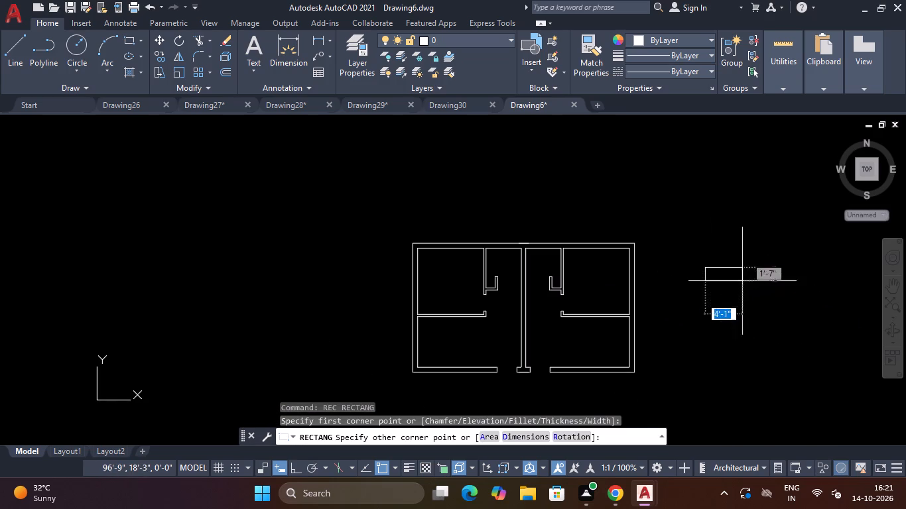
text(4')
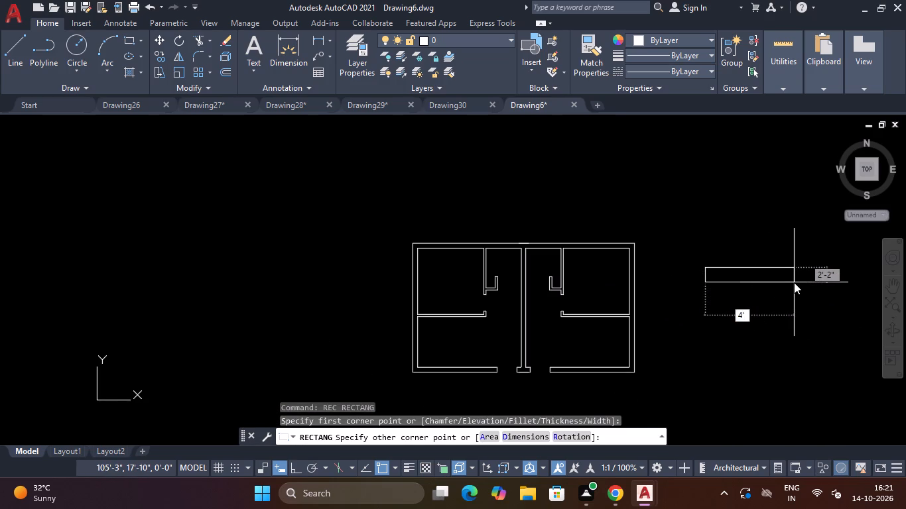
key(Tab)
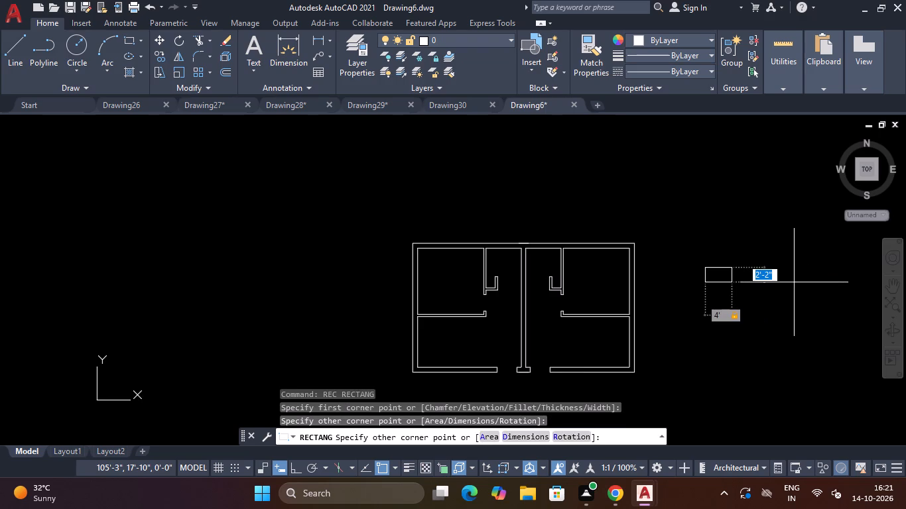
key(9)
key(shift+quotedbl)
key(Return)
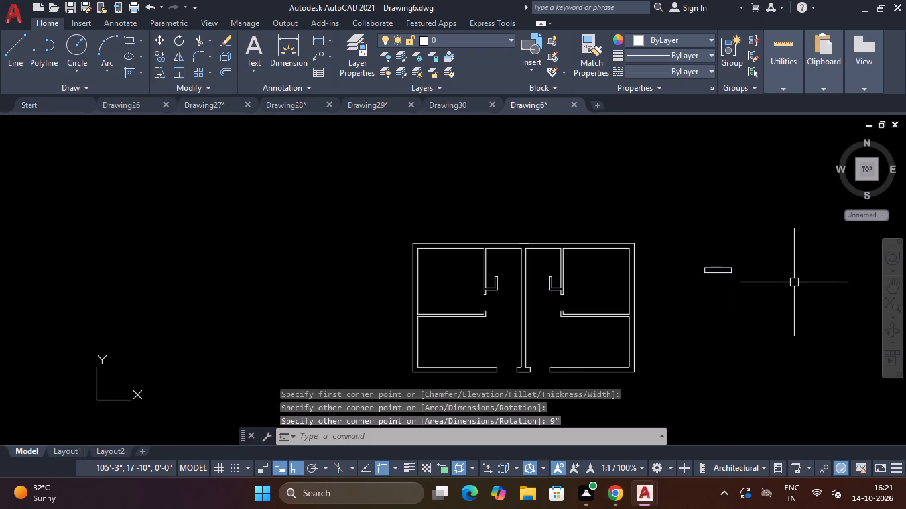
Draw a second rectangle, 2' by 9", to the right of the 4' rectangle.
text(REC)
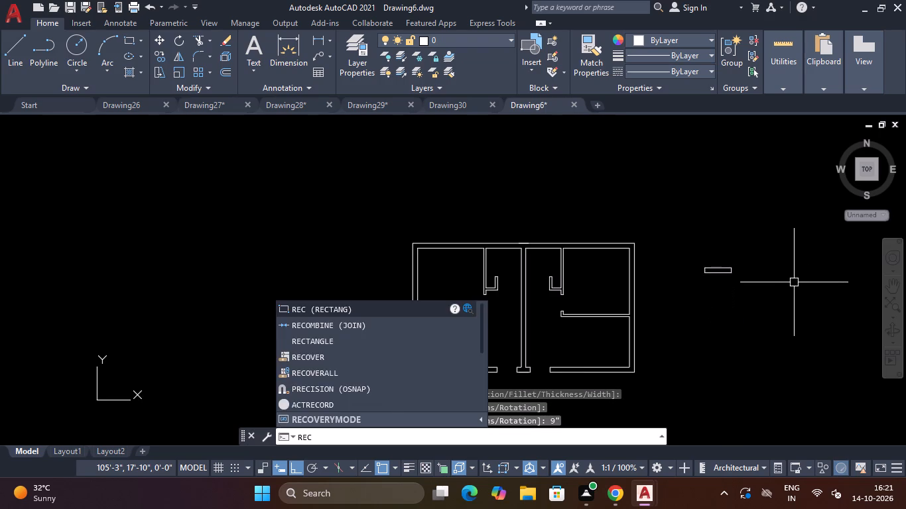
text(N)
key(space)
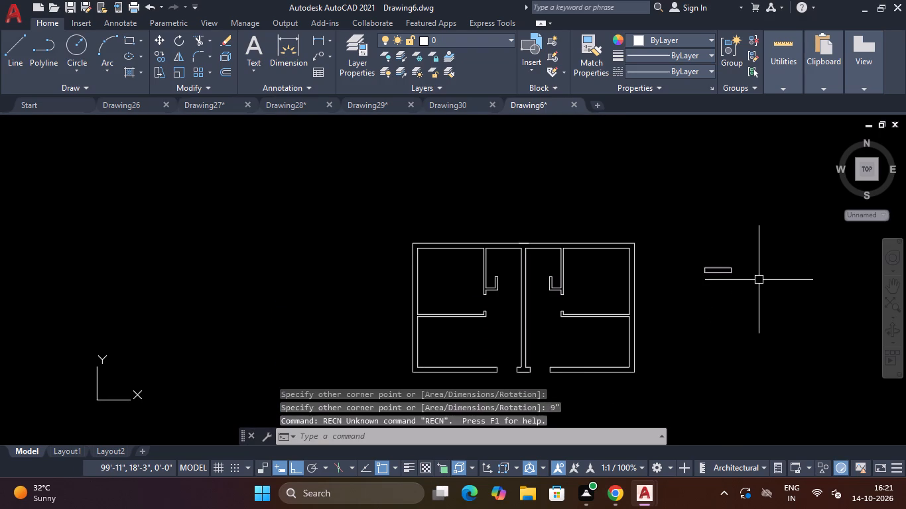
key(Escape)
key(Escape)
text(REC)
key(space)
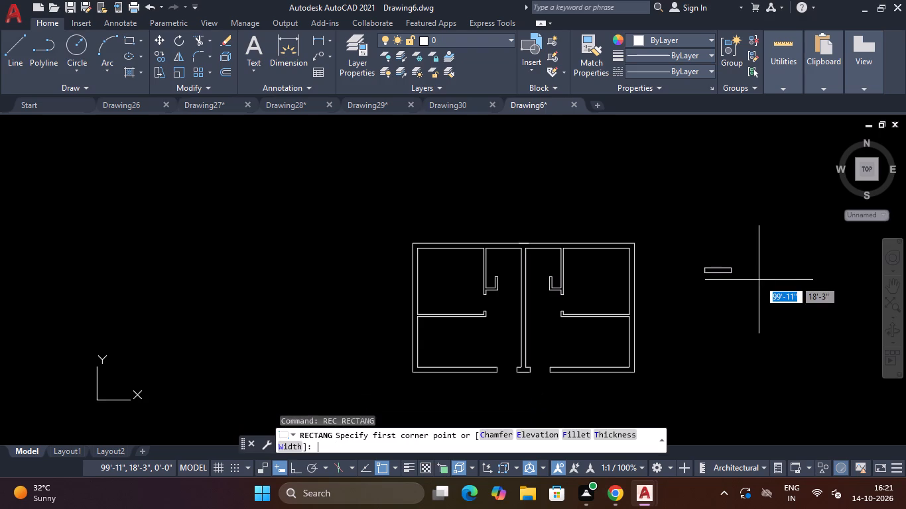
click(761, 262)
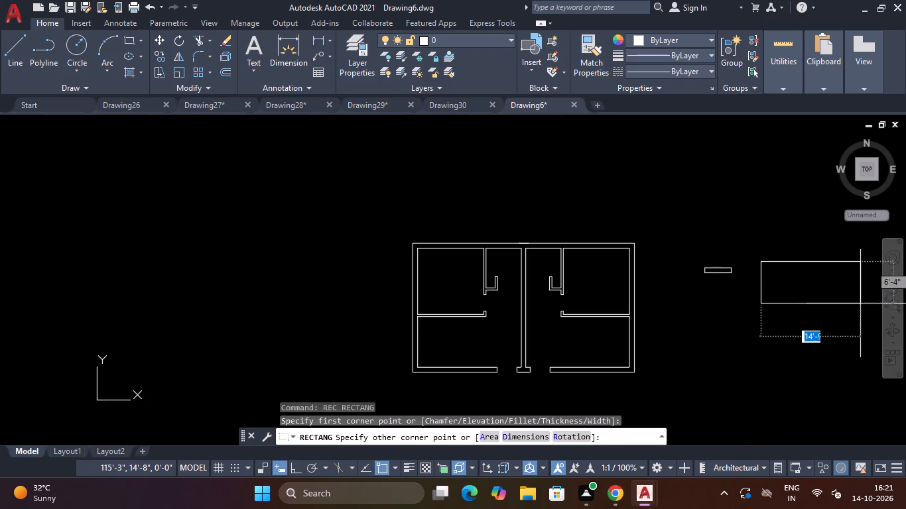
text(2')
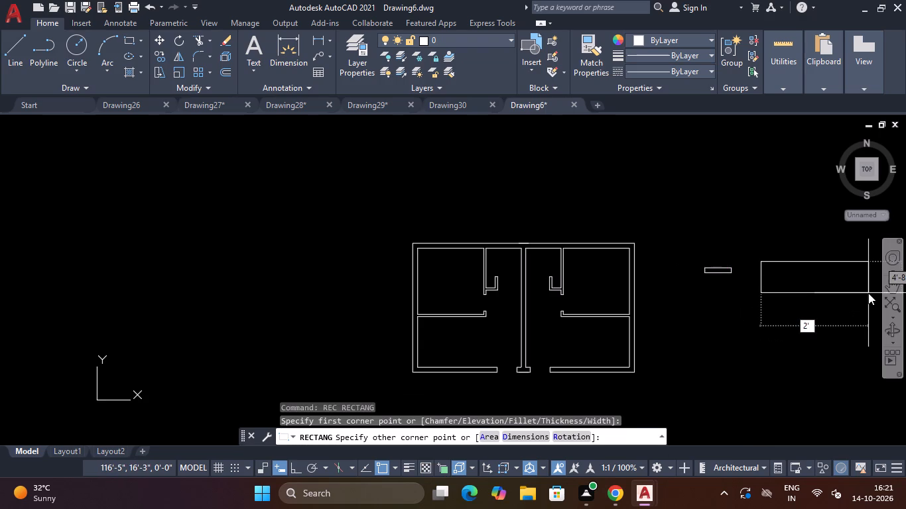
key(Tab)
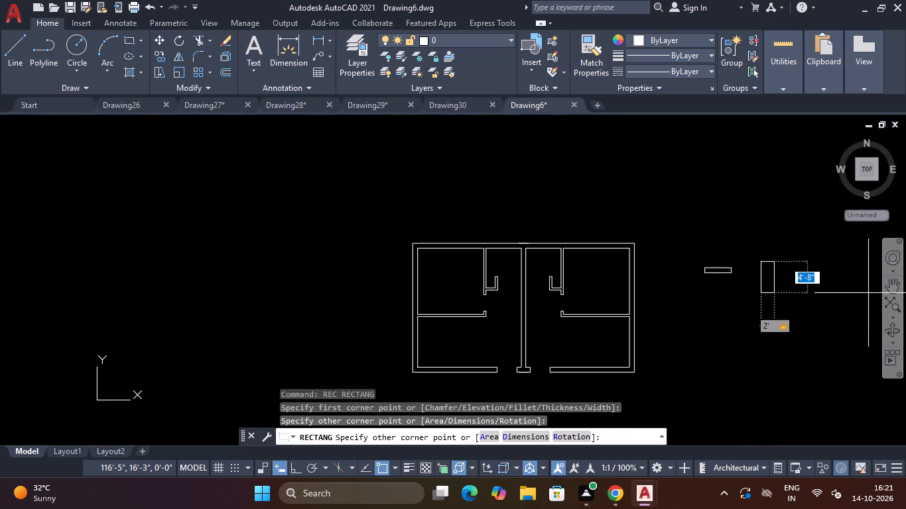
key(9)
key(shift+quotedbl)
key(Return)
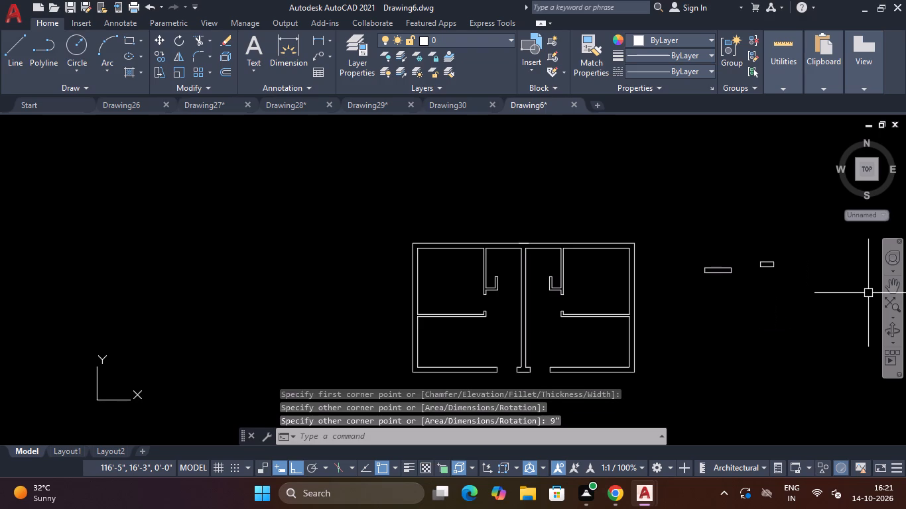
Draw a horizontal centre line across the 4' by 9" rectangle between the midpoints of its short sides.
scroll(762, 268, up, 3)
key(Escape)
key(Escape)
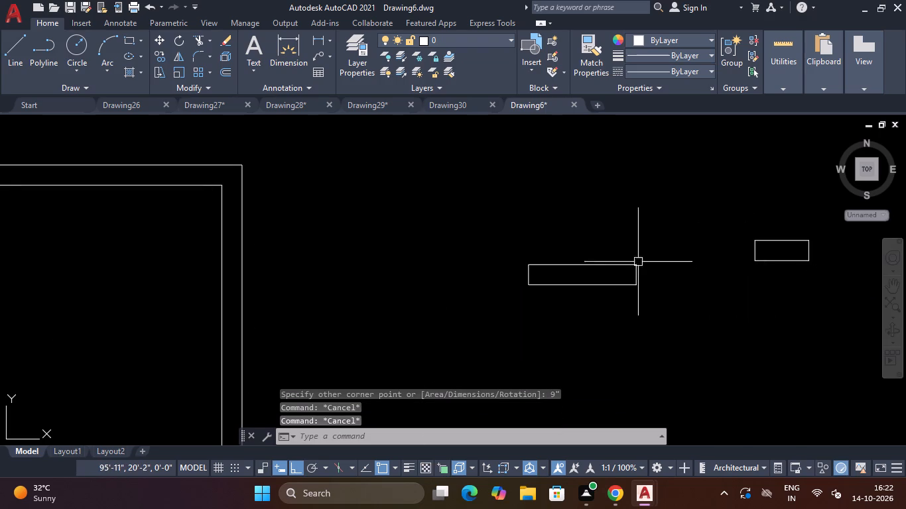
click(595, 251)
click(436, 308)
key(Escape)
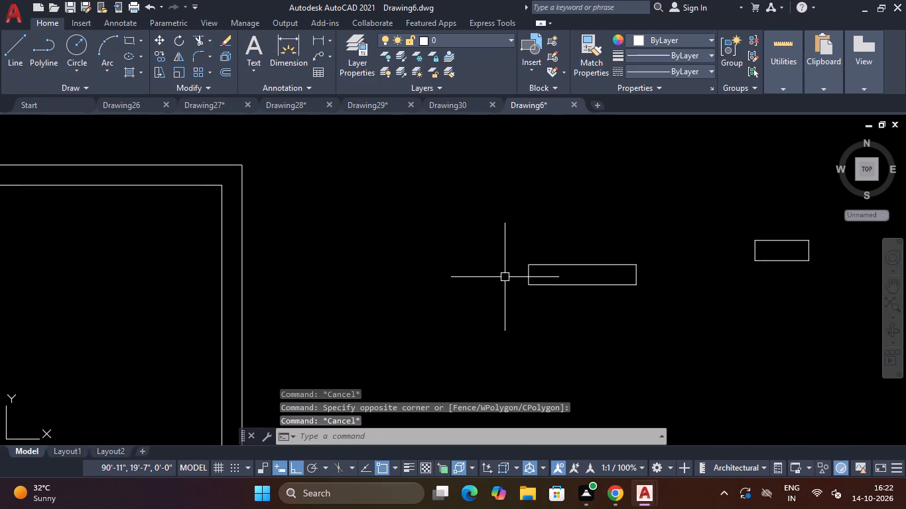
text(L)
key(space)
scroll(521, 272, up, 3)
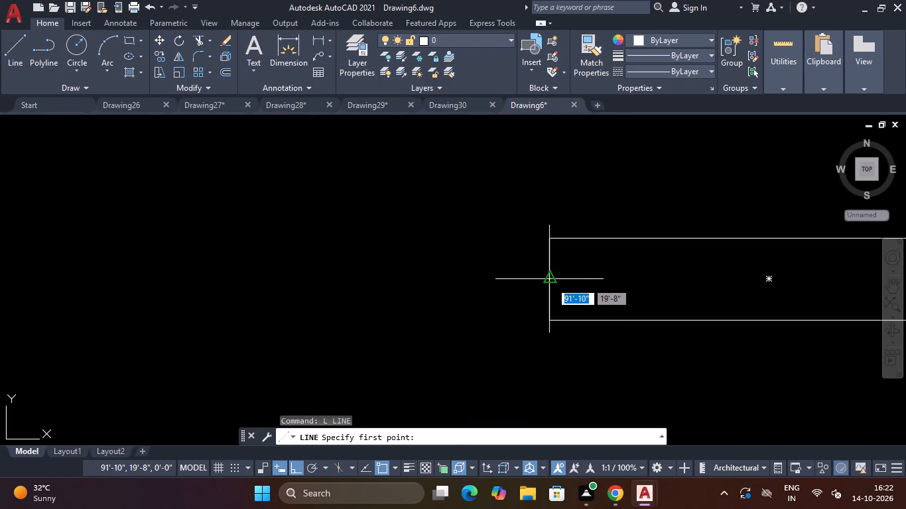
click(550, 282)
scroll(719, 269, down, 4)
scroll(758, 269, up, 3)
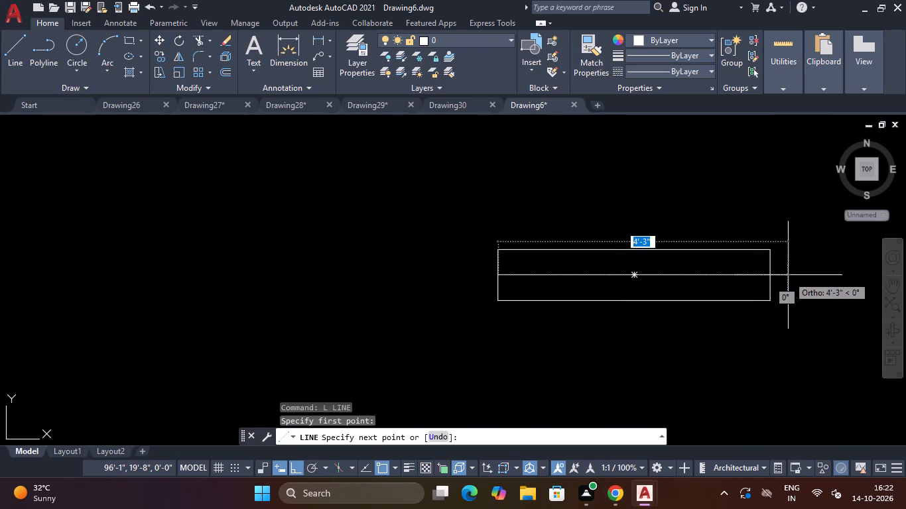
click(771, 278)
key(Escape)
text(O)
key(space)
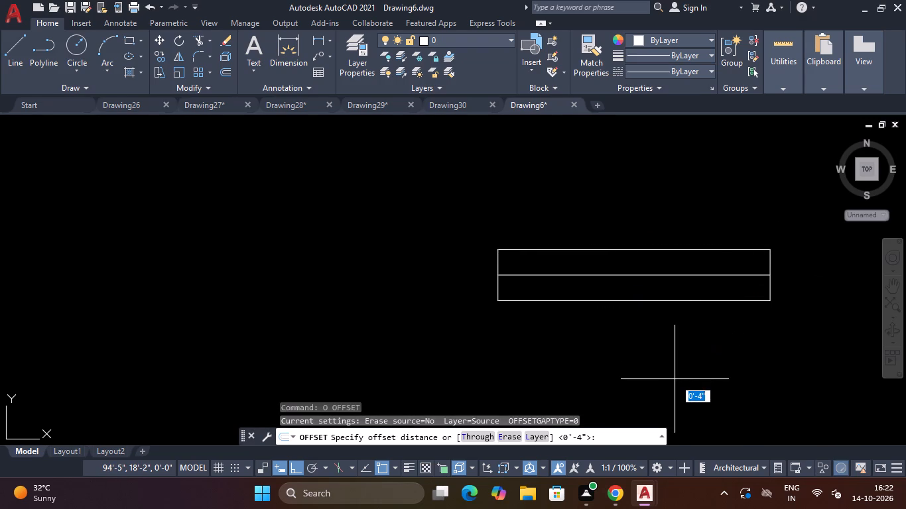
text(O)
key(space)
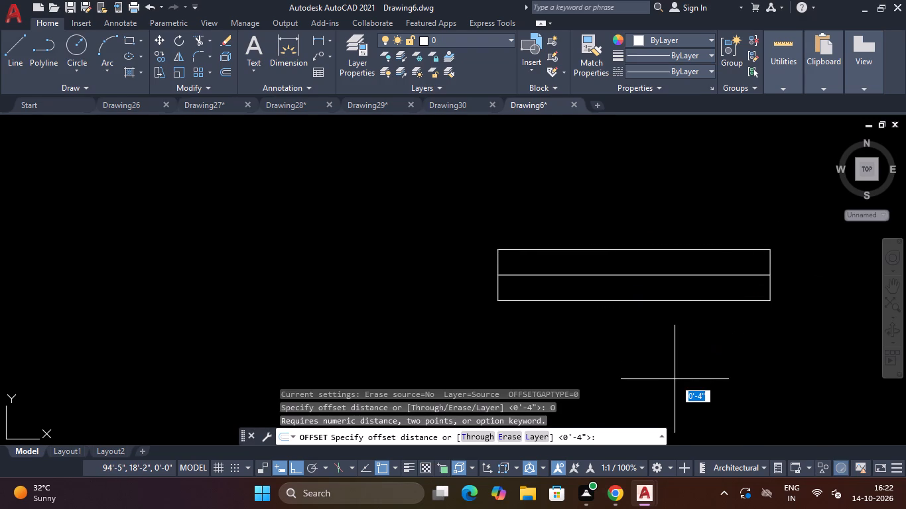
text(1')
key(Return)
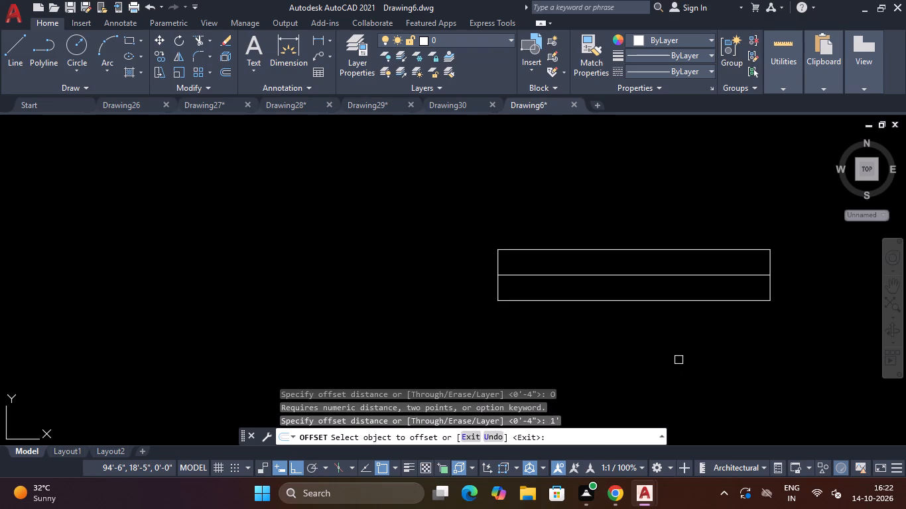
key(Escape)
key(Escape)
Offset the 4' rectangle's horizontal centre line 1" both above and below.
text(O)
key(space)
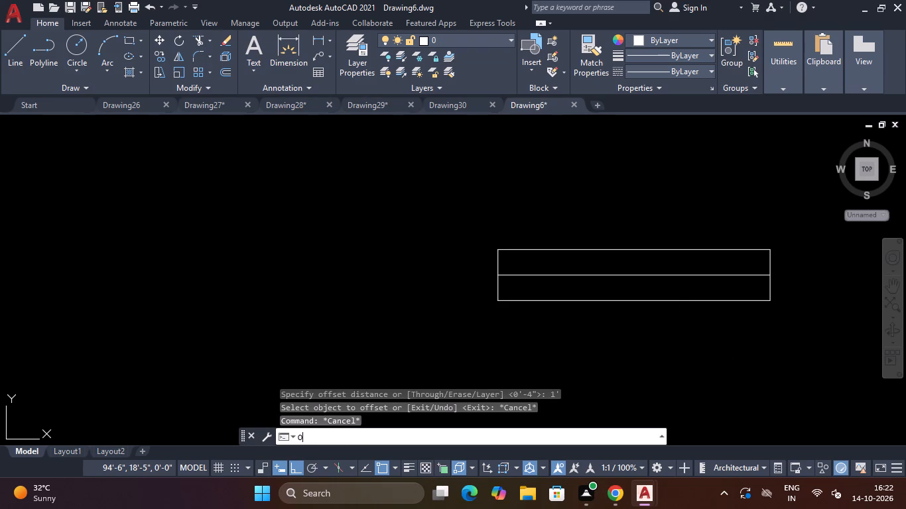
text(1\)
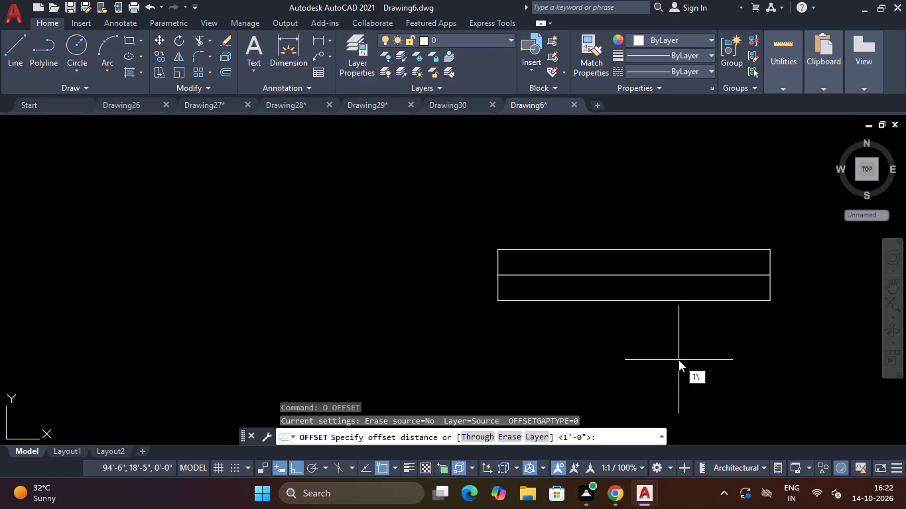
key(BackSpace)
key(shift+quotedbl)
key(Return)
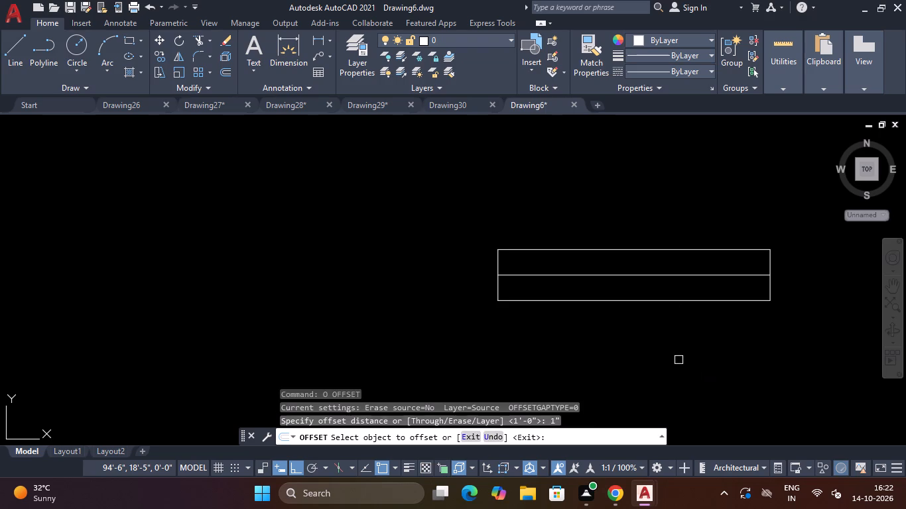
click(639, 272)
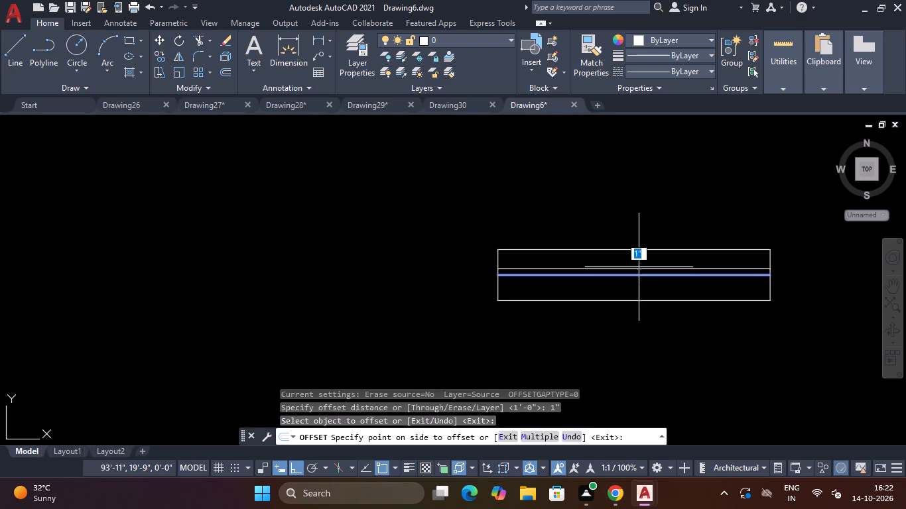
click(639, 262)
click(638, 276)
click(634, 286)
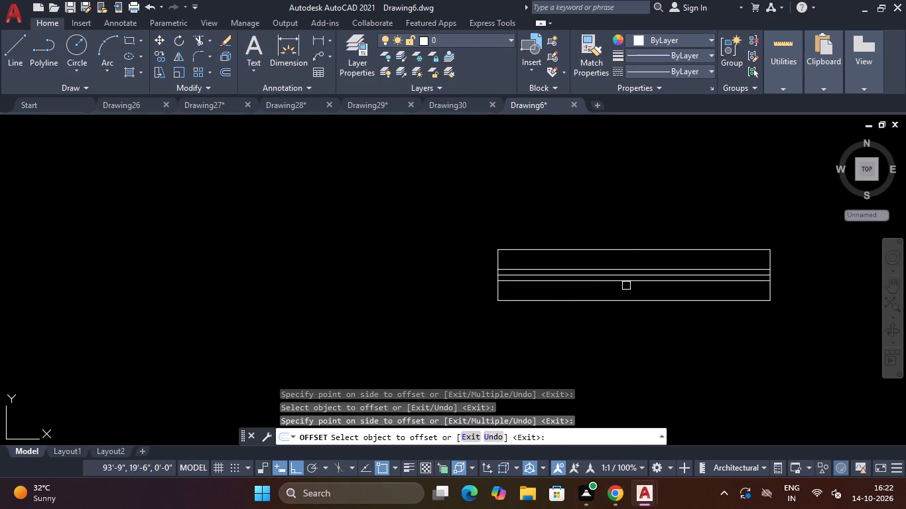
key(Escape)
key(Escape)
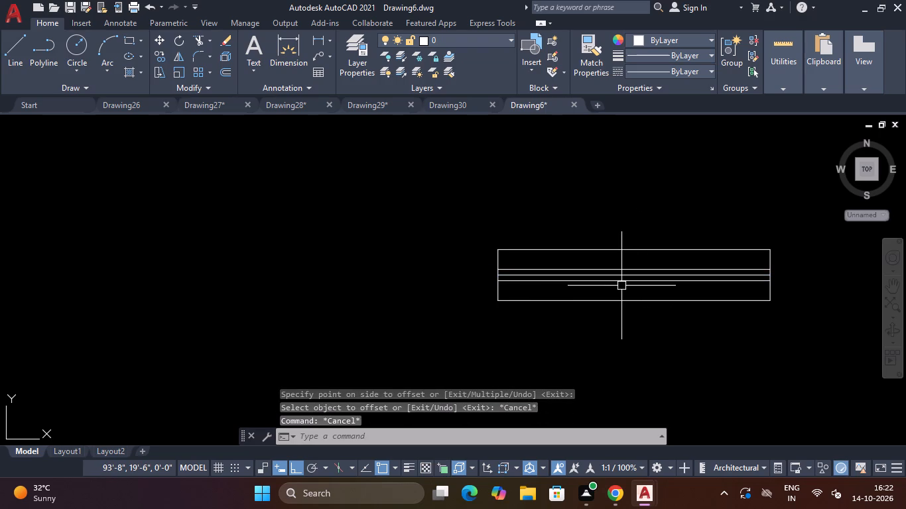
Erase the original centre line between the two offset lines in the 4' rectangle.
scroll(627, 283, up, 2)
click(639, 264)
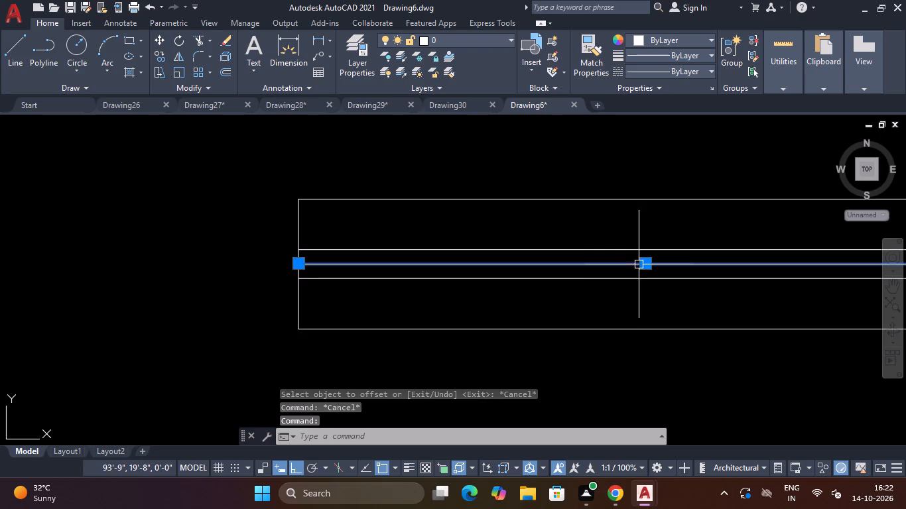
key(Delete)
Trim away the 4' rectangle's upper and lower long edges, keeping the short end lines and the two inner lines.
scroll(549, 260, down, 5)
scroll(549, 256, up, 2)
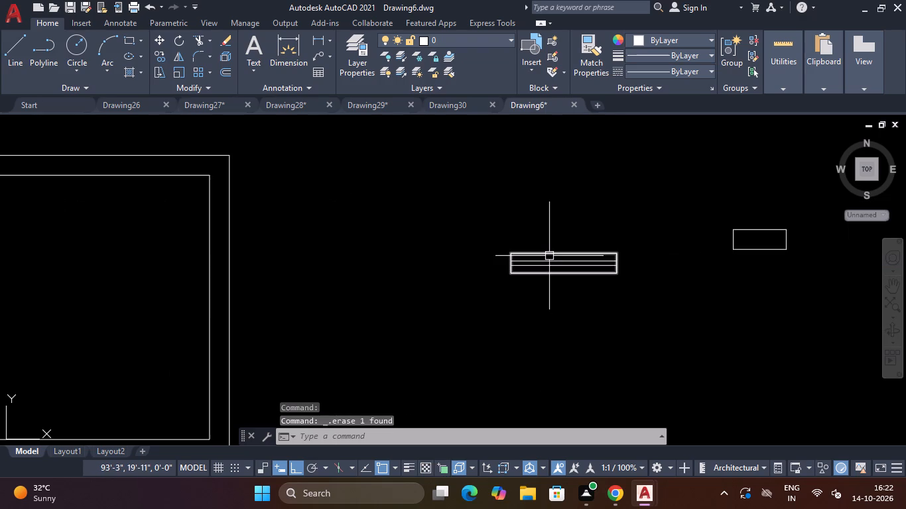
key(Escape)
key(Escape)
text(TR)
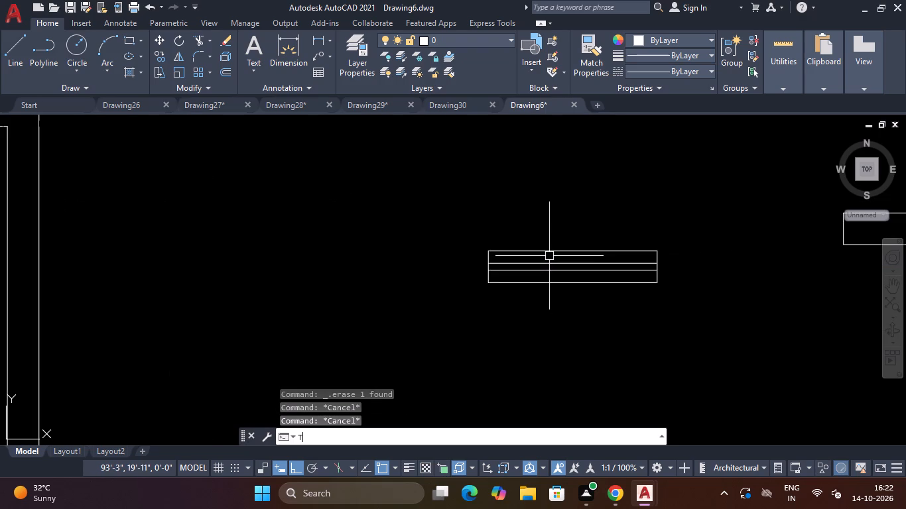
key(space)
click(549, 256)
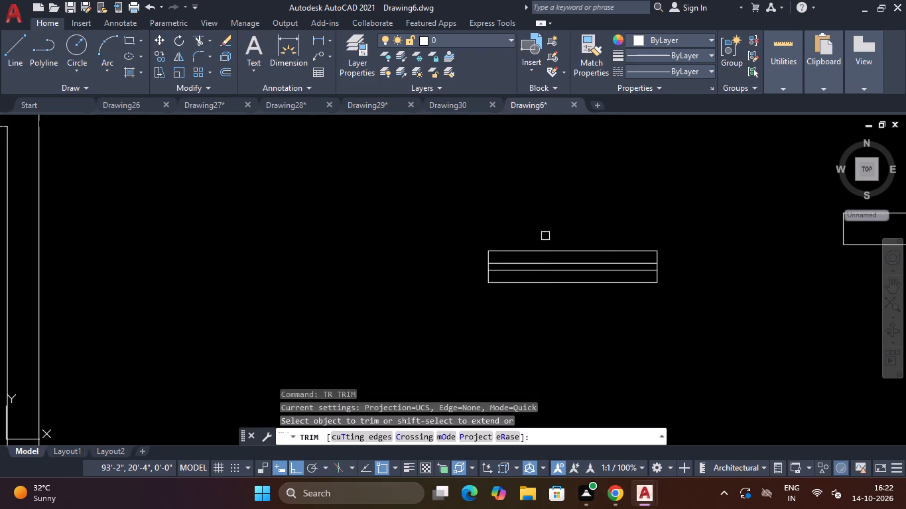
click(545, 236)
click(545, 258)
scroll(541, 274, up, 2)
click(541, 274)
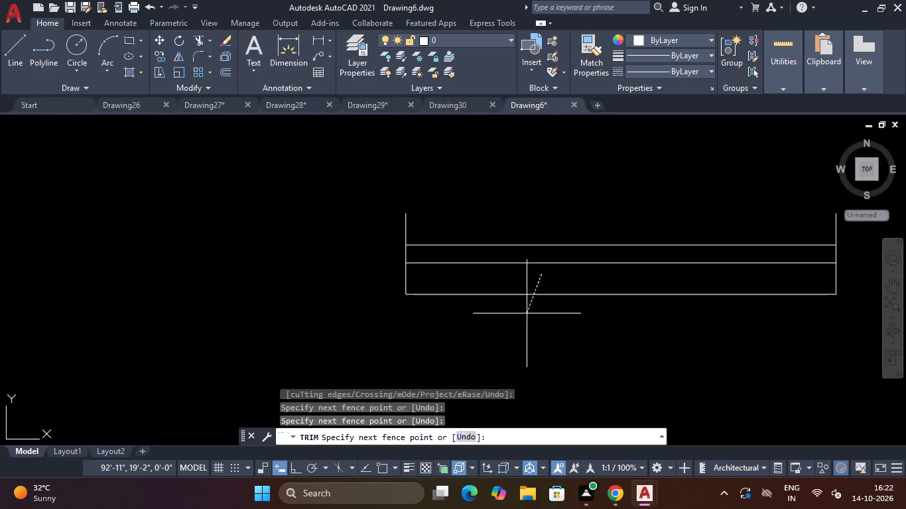
click(525, 316)
scroll(526, 312, up, 1)
scroll(526, 312, down, 5)
key(Escape)
key(Escape)
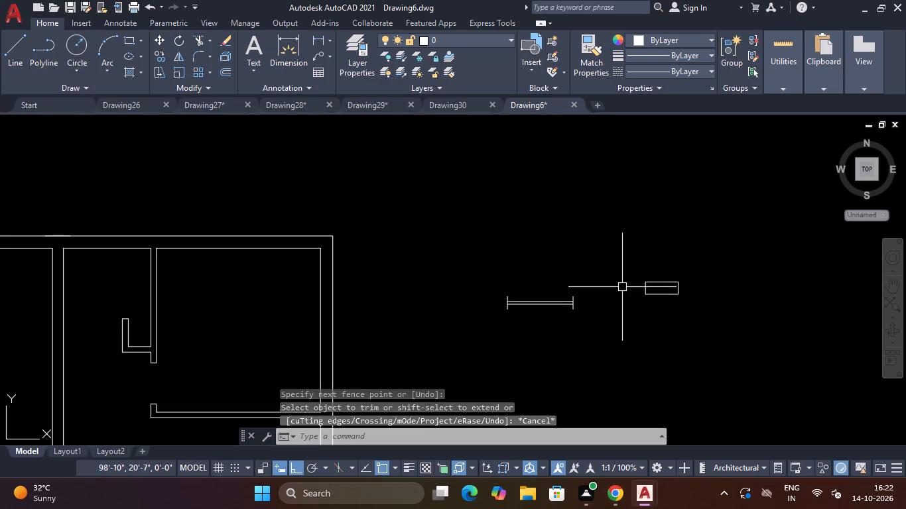
Draw a horizontal centre line across the 2' by 9" rectangle between the midpoints of its short sides.
text(L)
key(space)
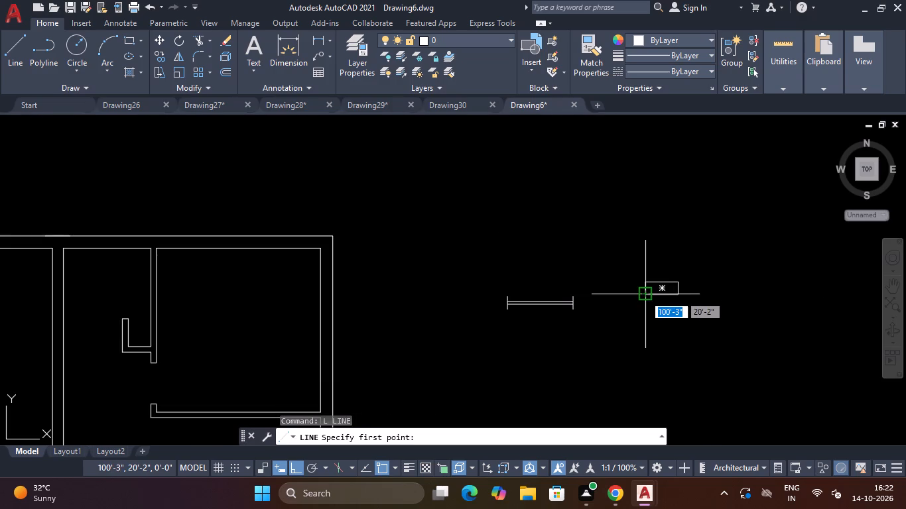
scroll(645, 295, up, 4)
click(649, 257)
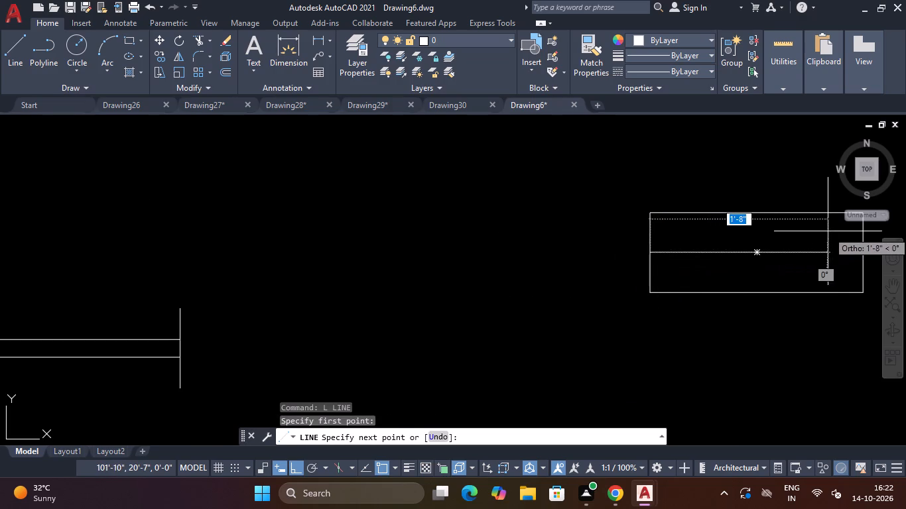
click(864, 252)
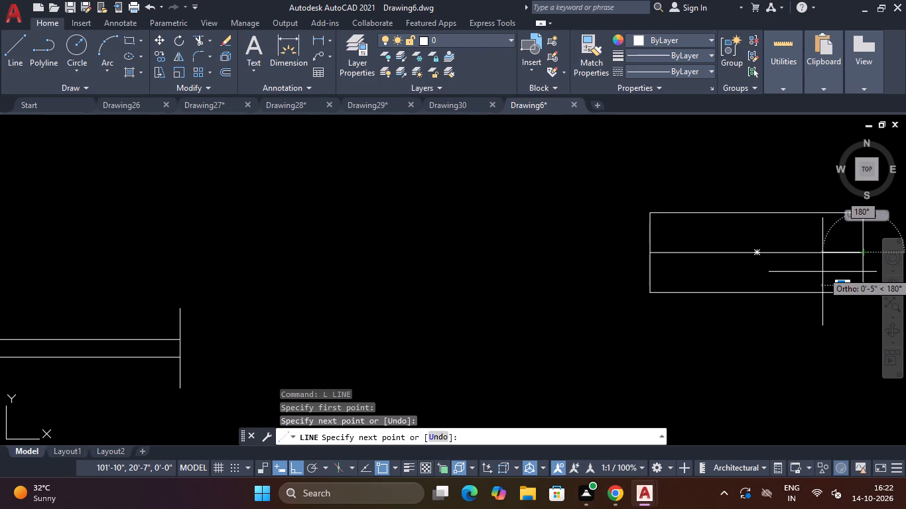
key(Escape)
Offset the 2' rectangle's horizontal centre line 1" both above and below.
text(O)
key(space)
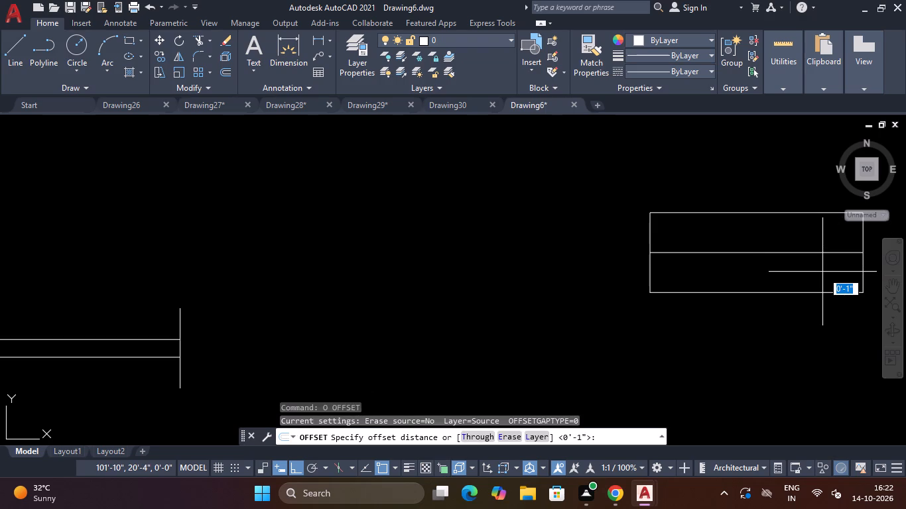
key(Return)
click(793, 254)
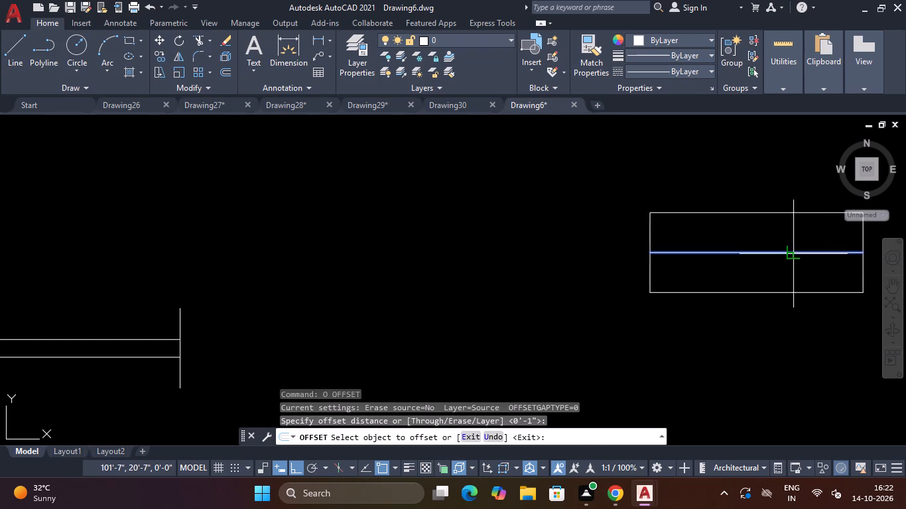
click(781, 228)
click(788, 253)
click(788, 270)
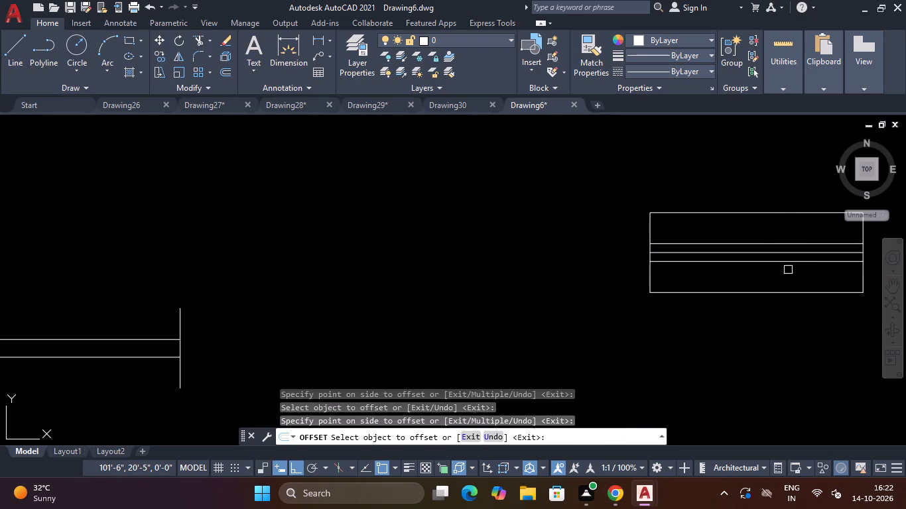
key(Escape)
key(Escape)
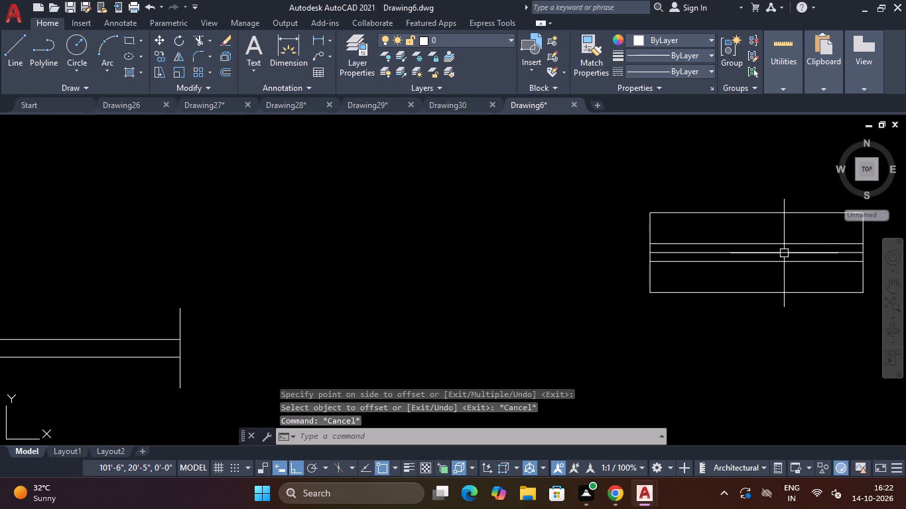
Erase the original centre line between the two offset lines in the 2' rectangle.
click(782, 254)
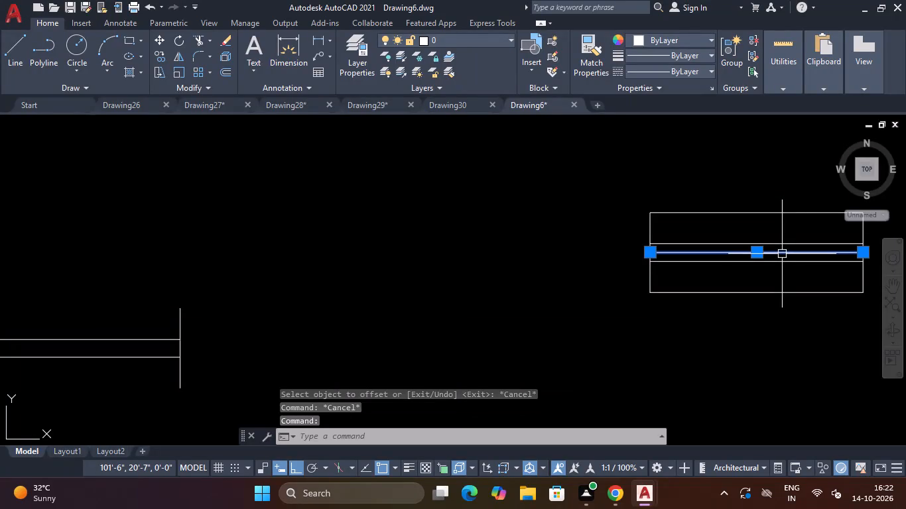
key(Delete)
key(Delete)
Trim away the 2' rectangle's upper and lower long edges, keeping the short end lines and the two inner lines.
scroll(580, 225, down, 3)
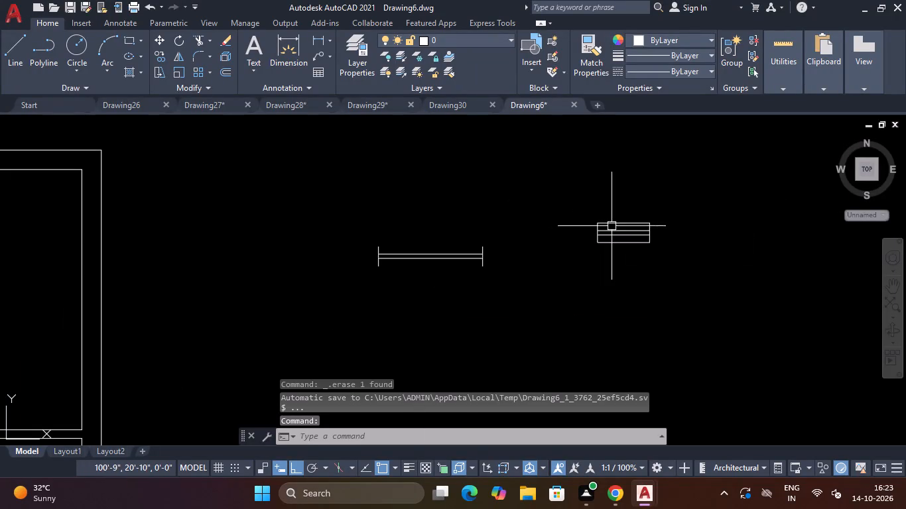
text(TR)
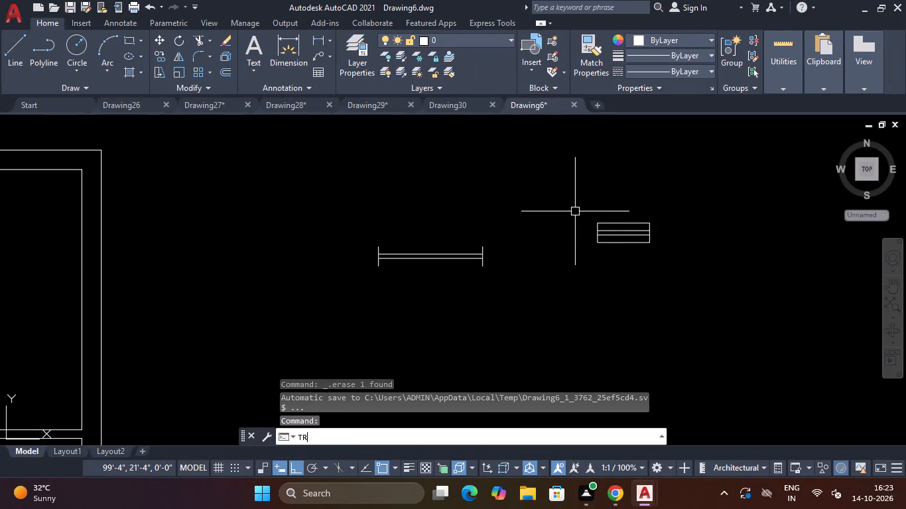
key(space)
scroll(644, 223, up, 4)
click(578, 186)
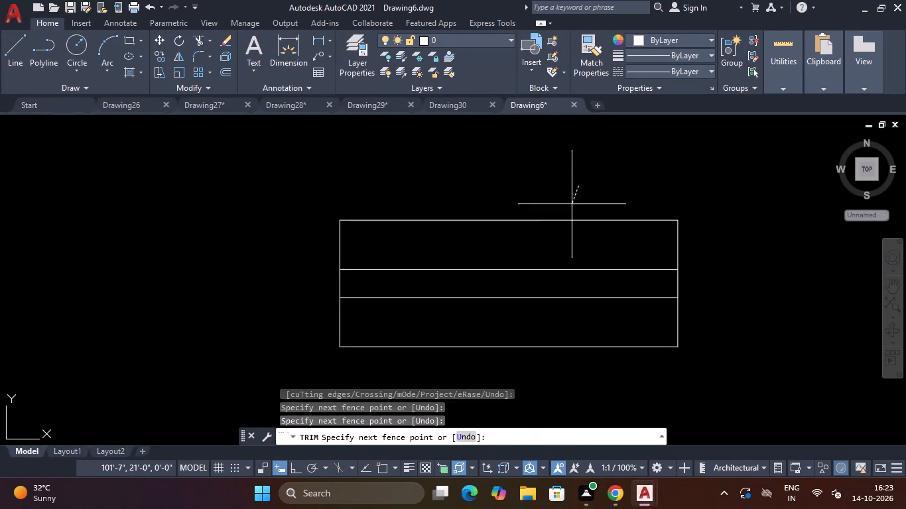
click(566, 230)
click(532, 317)
click(448, 375)
scroll(454, 346, down, 4)
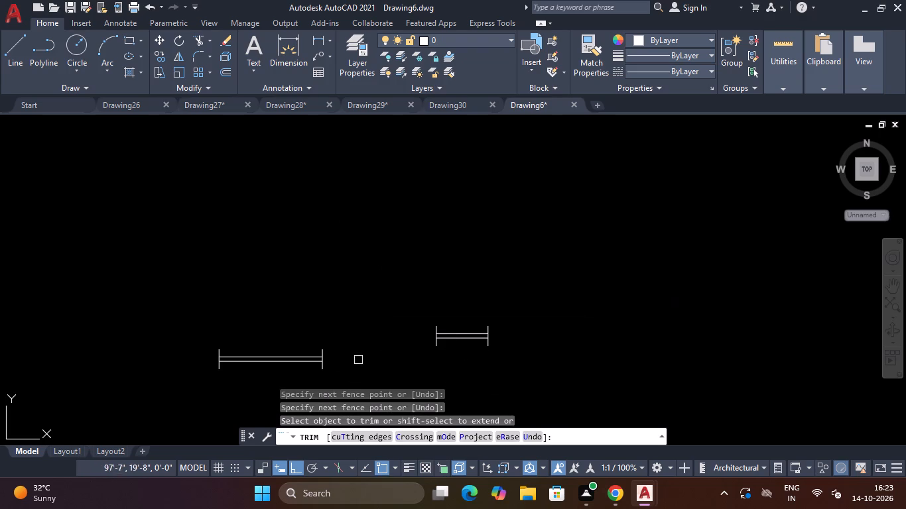
key(Escape)
key(Escape)
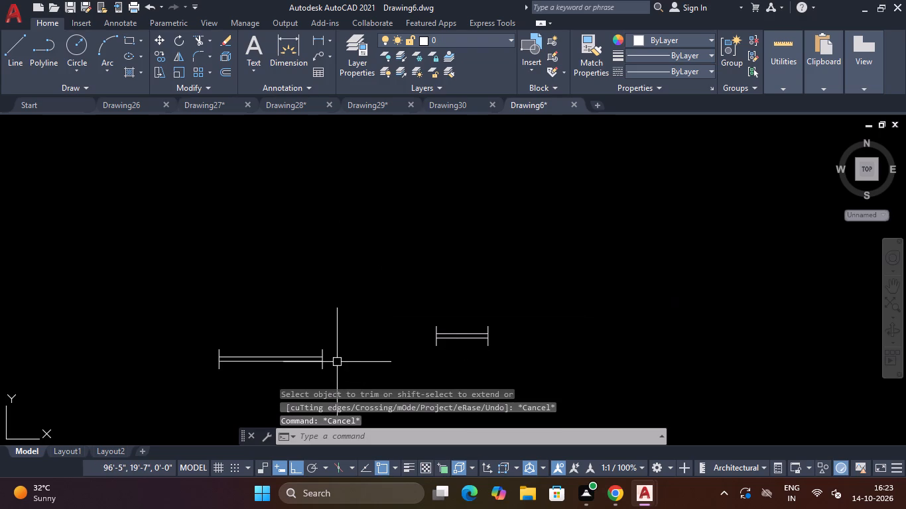
Move the 4' window symbol by its lower corner into the top wall of the left unit's small room beside the shared wall.
scroll(337, 362, down, 4)
scroll(309, 397, up, 5)
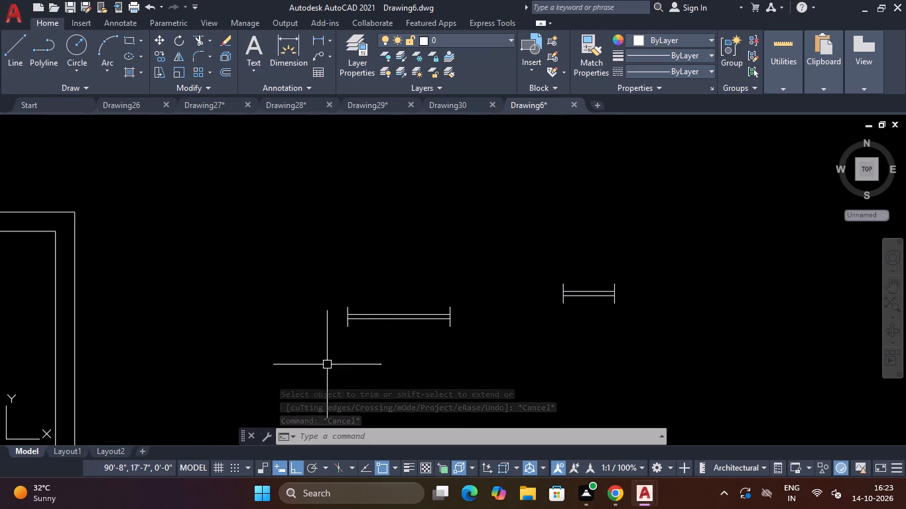
drag(470, 277, 448, 302)
click(281, 380)
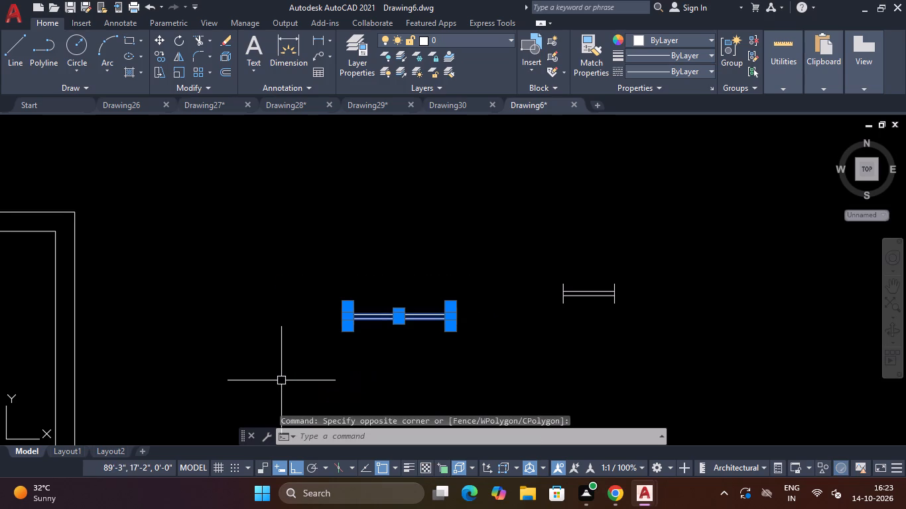
text(M)
key(space)
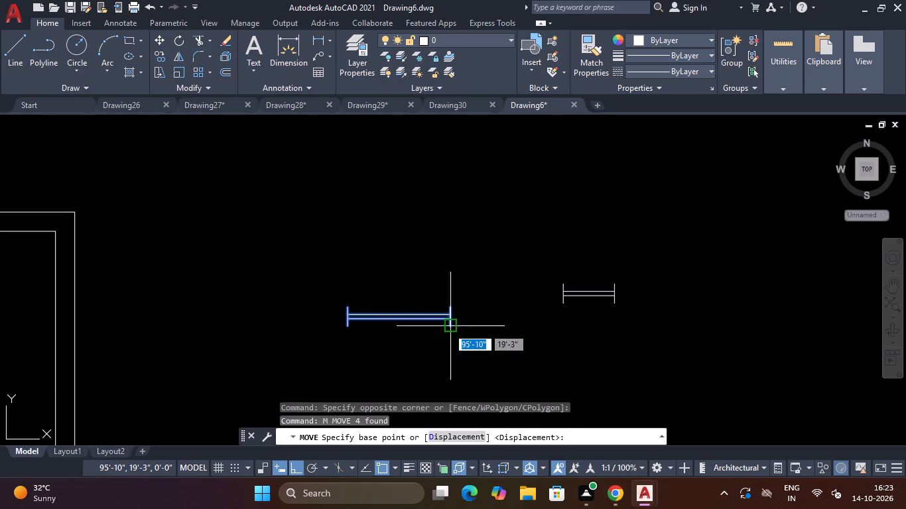
click(448, 327)
scroll(375, 338, down, 5)
key(F8)
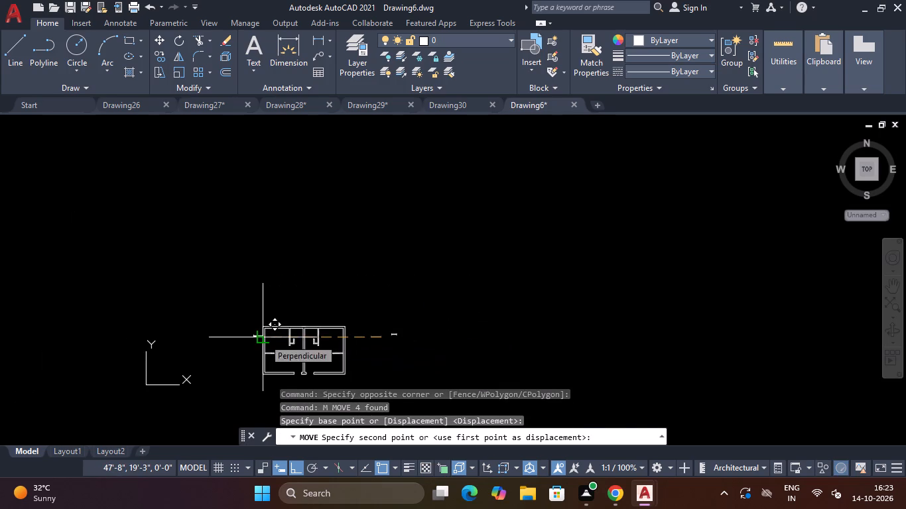
scroll(285, 336, up, 6)
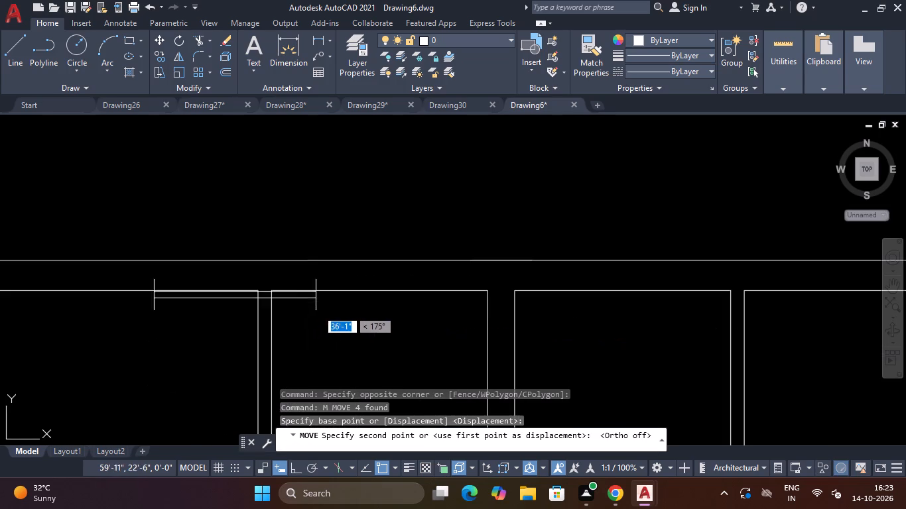
click(458, 286)
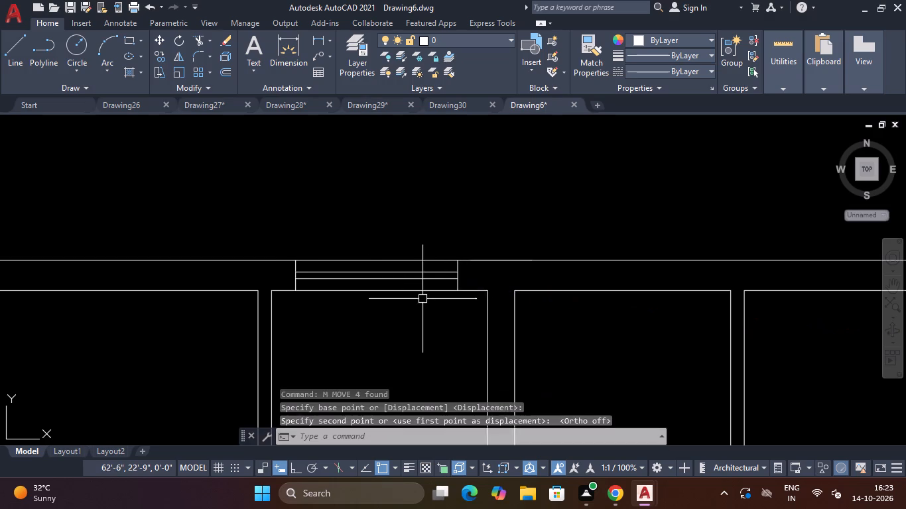
Copy the placed 4' window by its lower-left corner into the top wall of the left unit's large upper room.
scroll(336, 310, down, 2)
scroll(375, 289, up, 3)
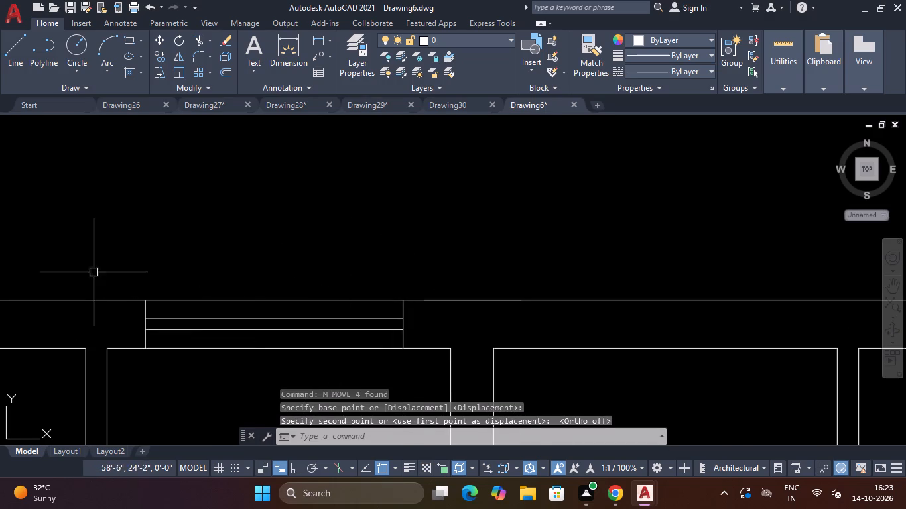
click(94, 272)
click(434, 364)
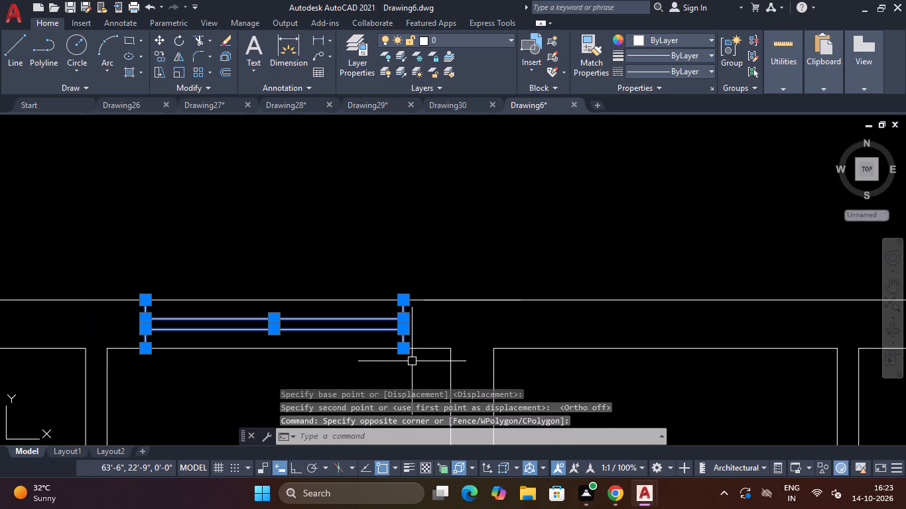
text(CO)
key(Return)
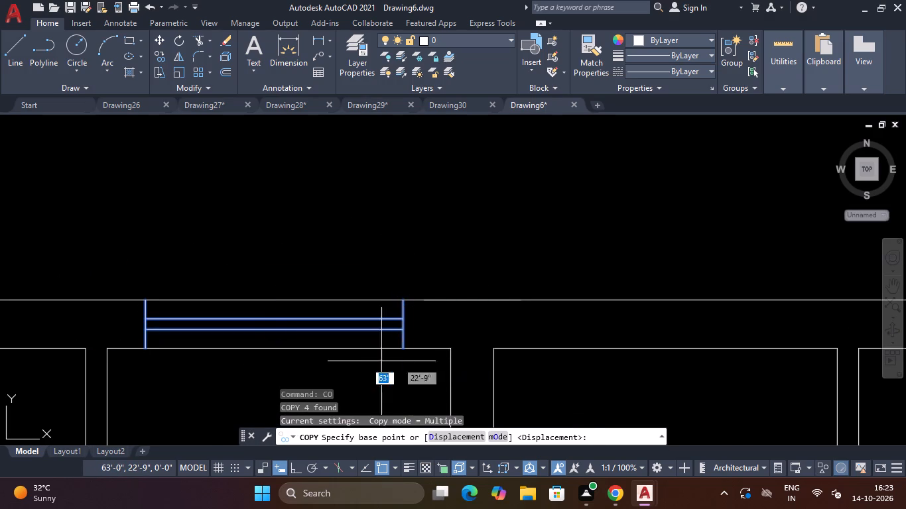
click(147, 345)
scroll(147, 345, down, 5)
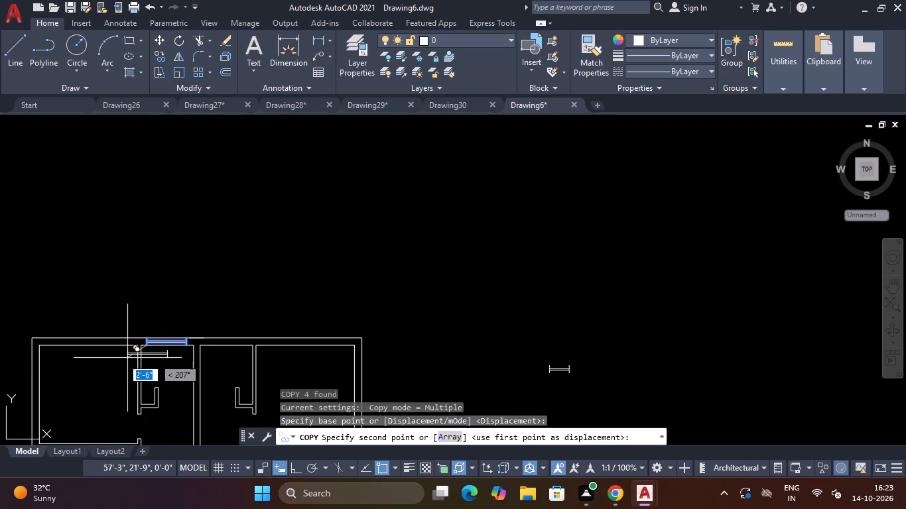
scroll(56, 342, up, 3)
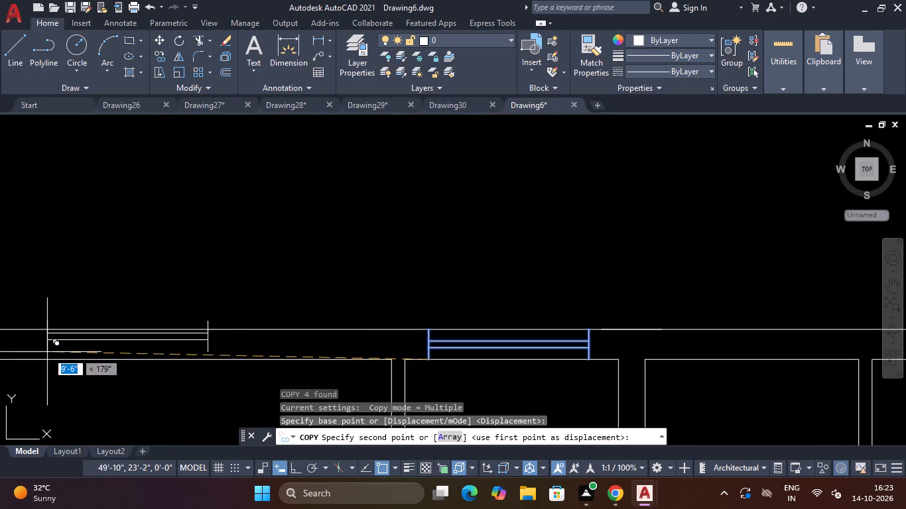
click(42, 357)
Place two more copies of the 4' window in the right unit's top wall, one over the small room and one over the large room.
scroll(50, 353, down, 3)
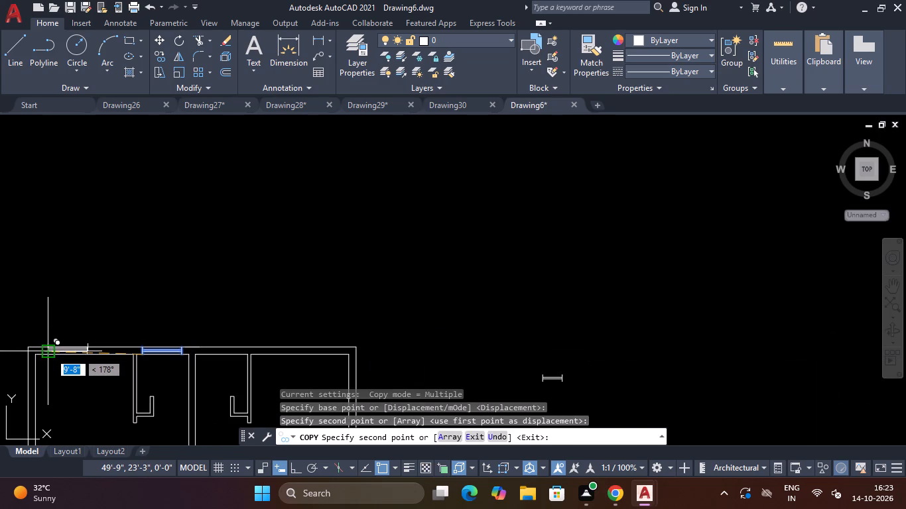
scroll(66, 345, down, 4)
scroll(371, 324, down, 2)
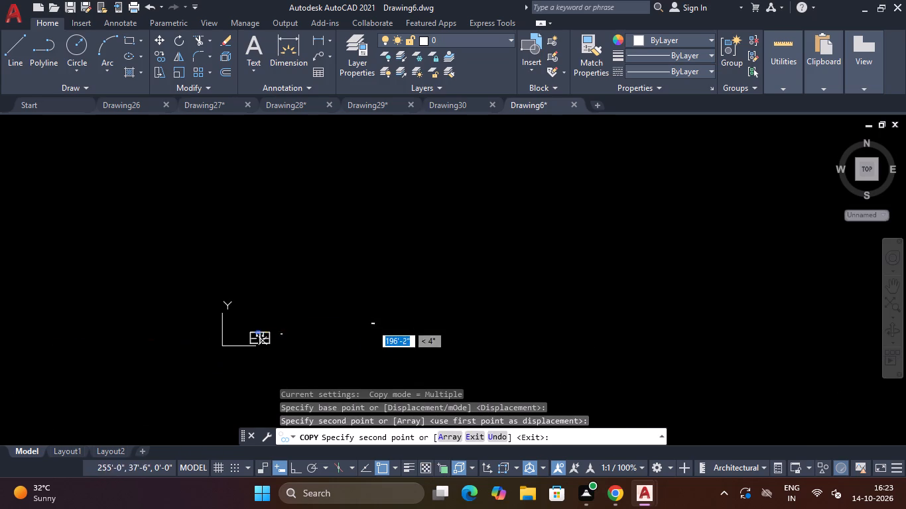
scroll(231, 326, up, 5)
scroll(443, 356, down, 2)
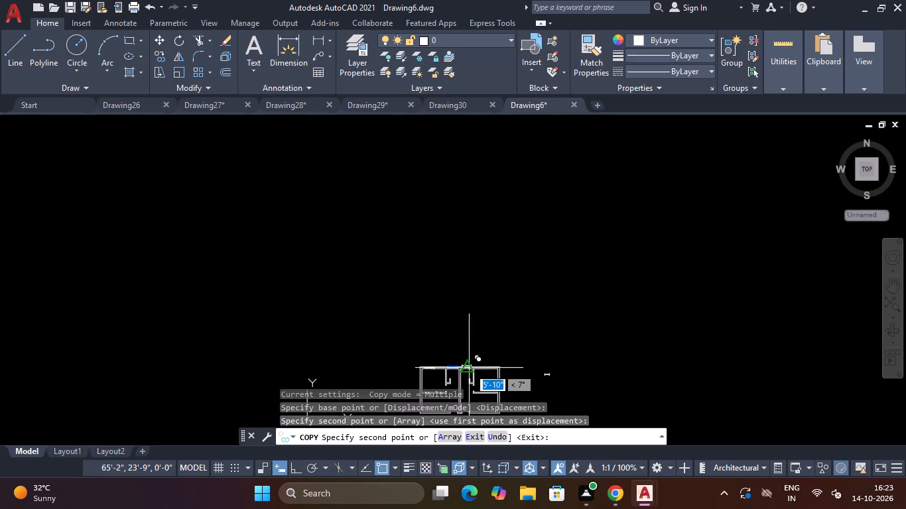
scroll(470, 370, up, 6)
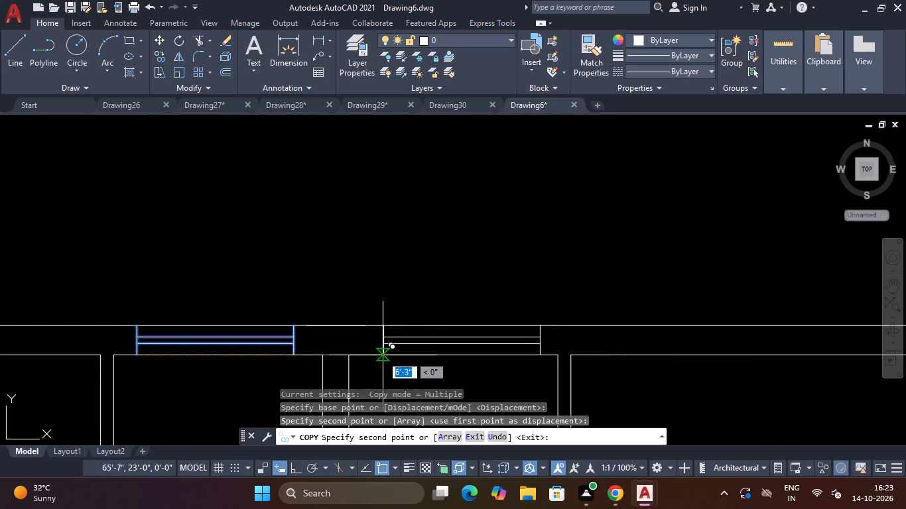
click(380, 355)
scroll(517, 351, down, 3)
scroll(571, 356, up, 3)
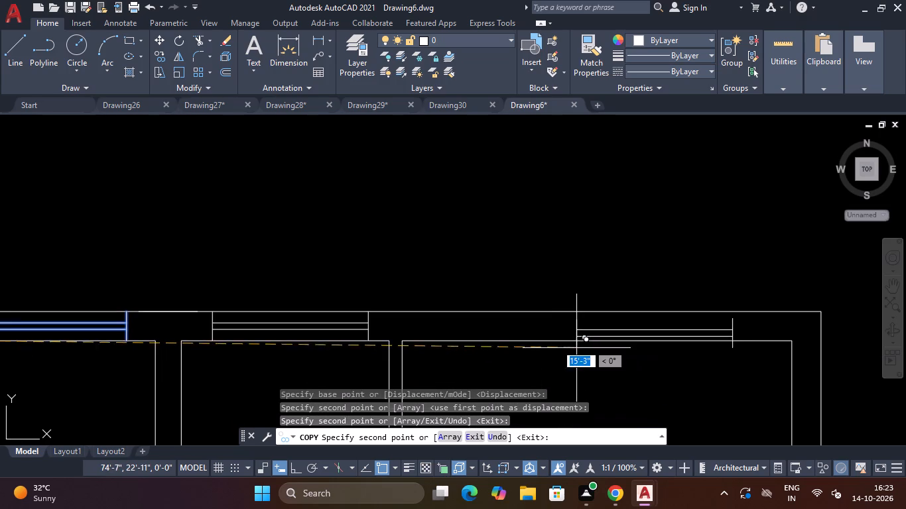
click(541, 343)
Place a spare copy of the 4' window in the empty space west of the floor plan and finish copying.
scroll(541, 340, down, 8)
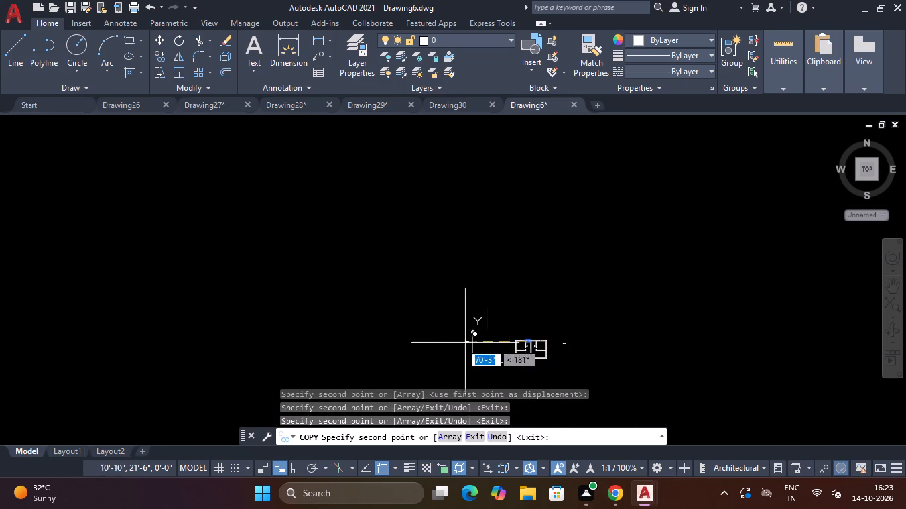
scroll(530, 361, up, 3)
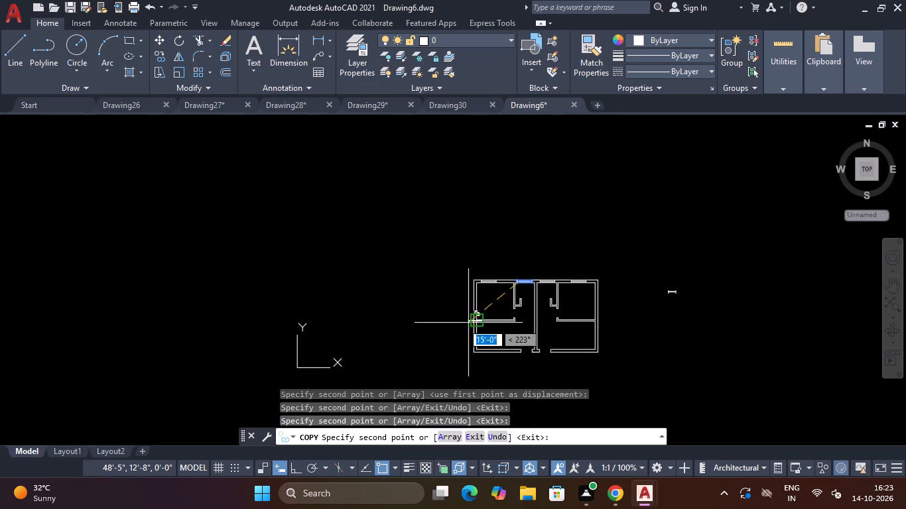
click(378, 309)
key(Escape)
Rotate the spare 4' window symbol 90° clockwise about its upper-right corner so it stands vertical.
click(401, 290)
click(329, 335)
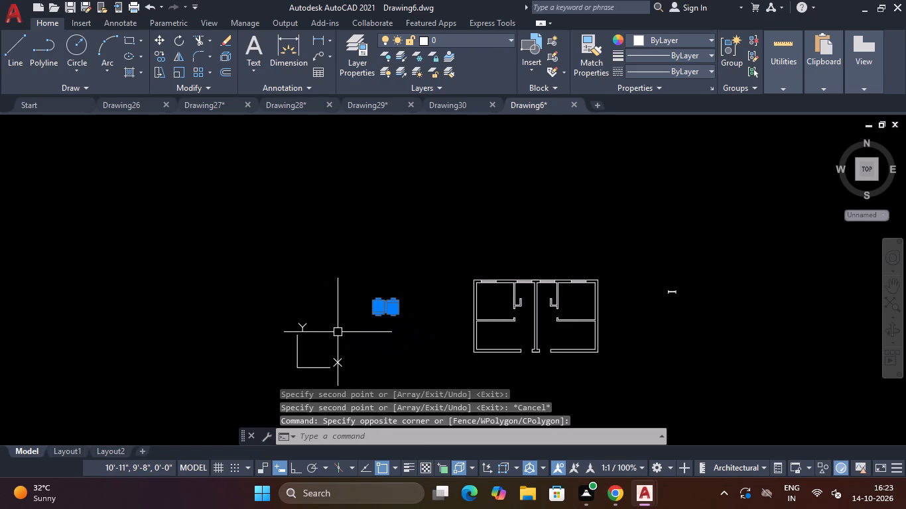
key(r)
key(o)
key(Return)
scroll(385, 304, up, 4)
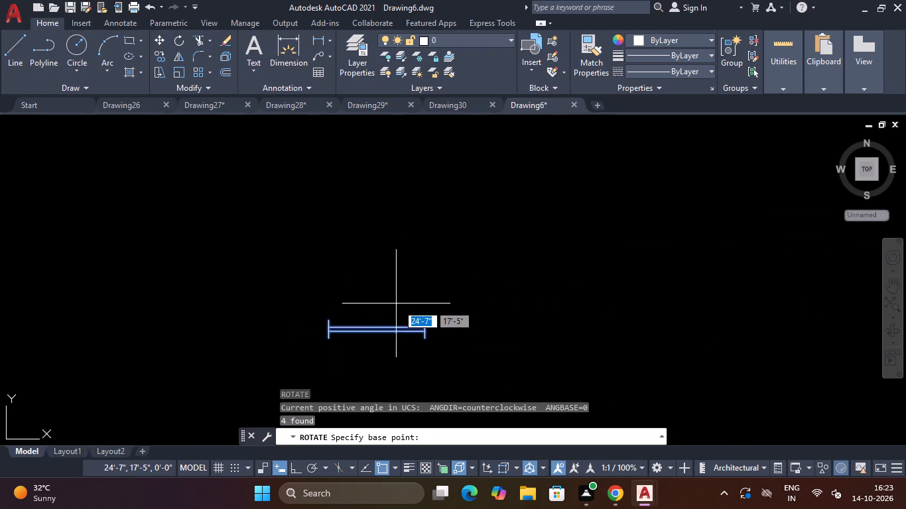
click(422, 322)
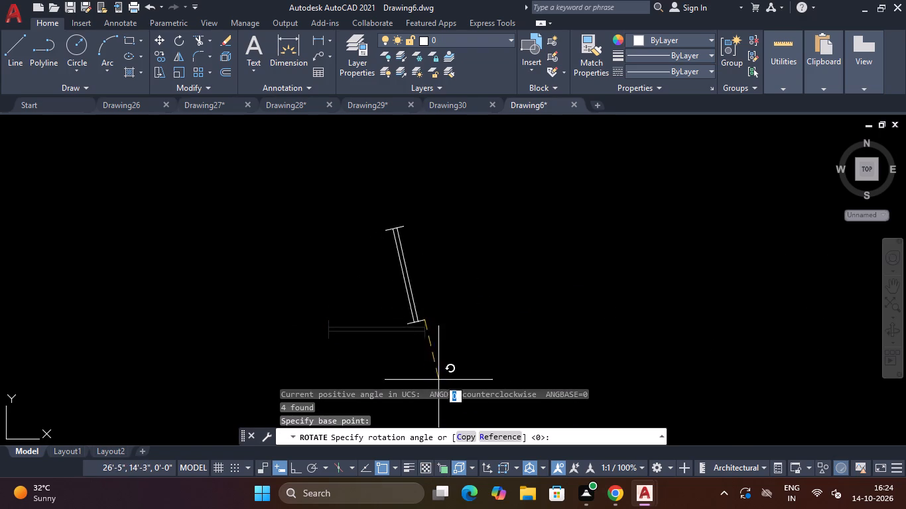
key(F8)
click(428, 361)
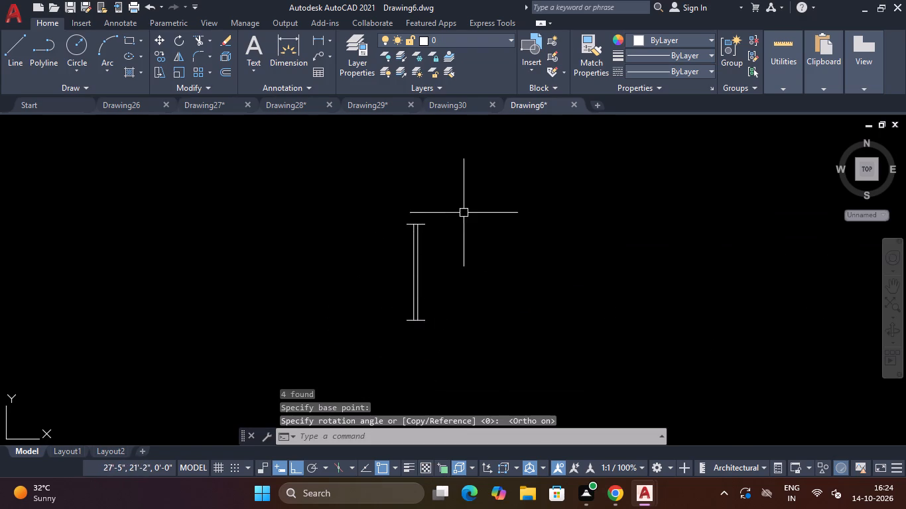
Copy the vertical 4' window by its lower-right corner into the left unit's west wall at the lower room.
click(465, 197)
click(401, 365)
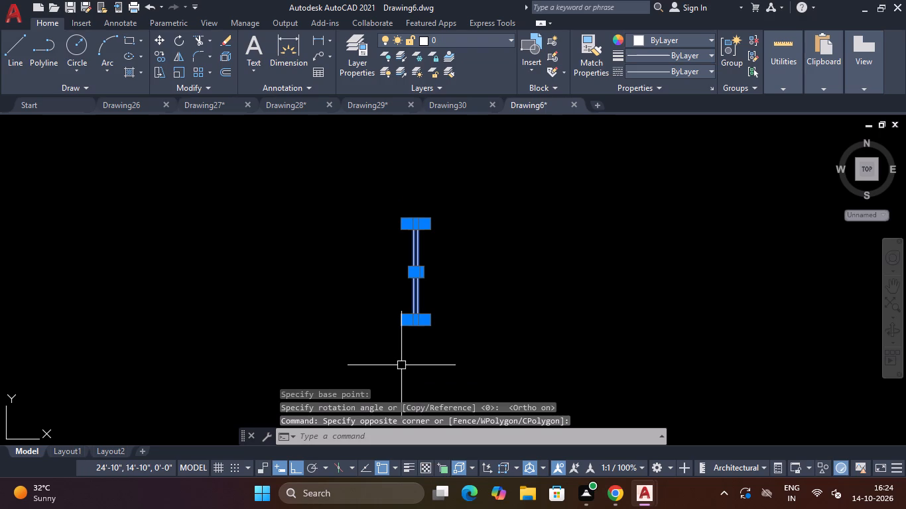
key(c)
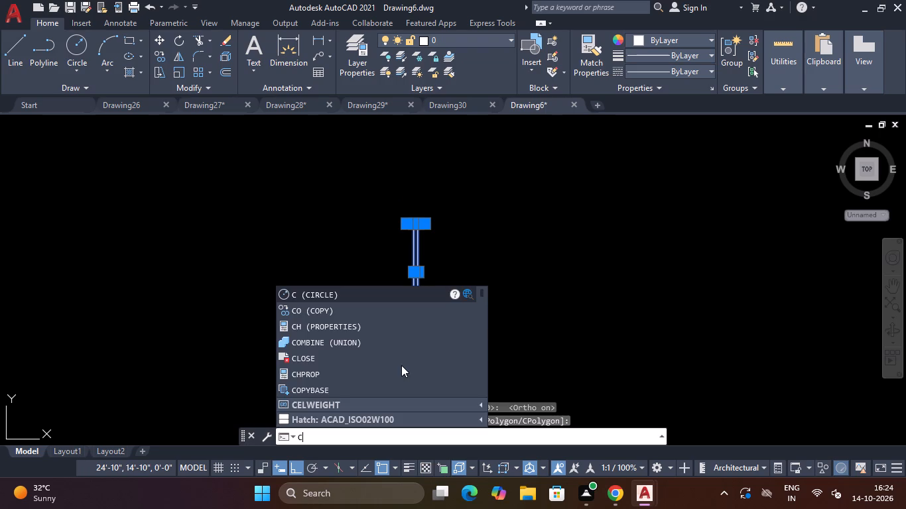
key(o)
key(Return)
click(426, 323)
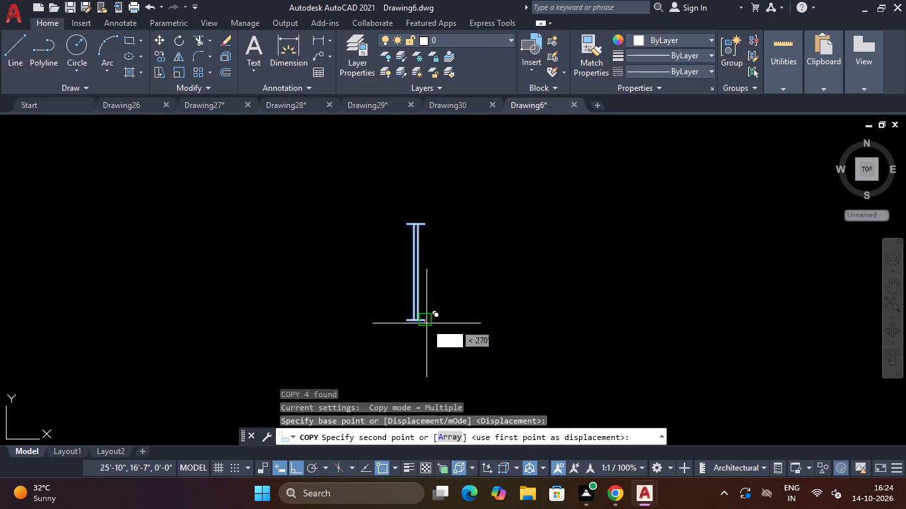
scroll(461, 341, down, 4)
key(F9)
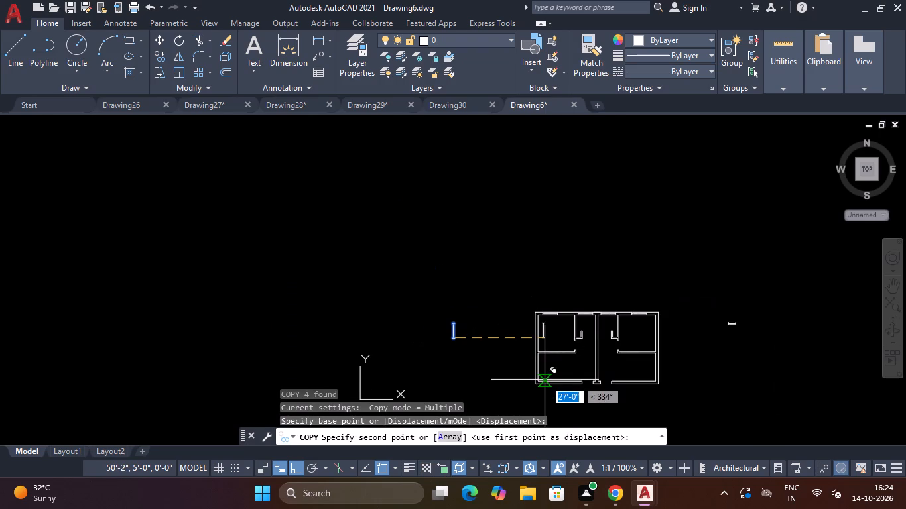
key(F9)
key(F8)
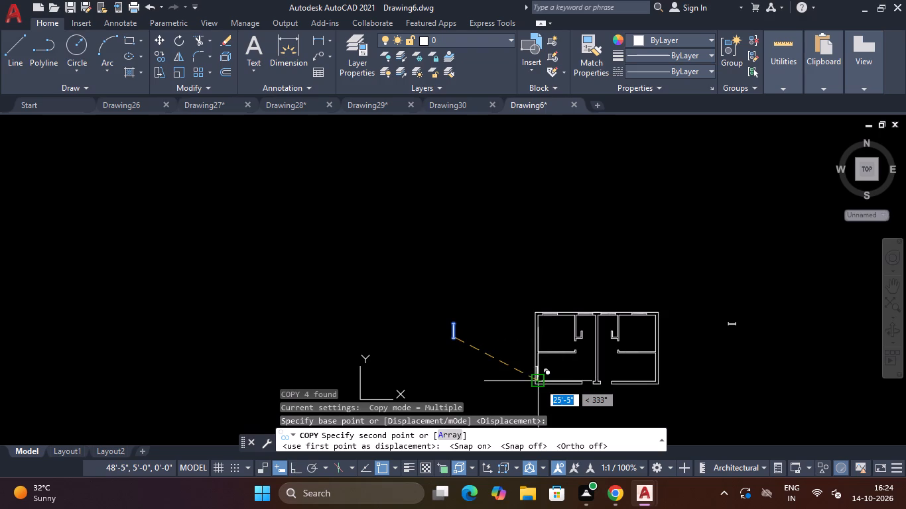
scroll(539, 383, up, 6)
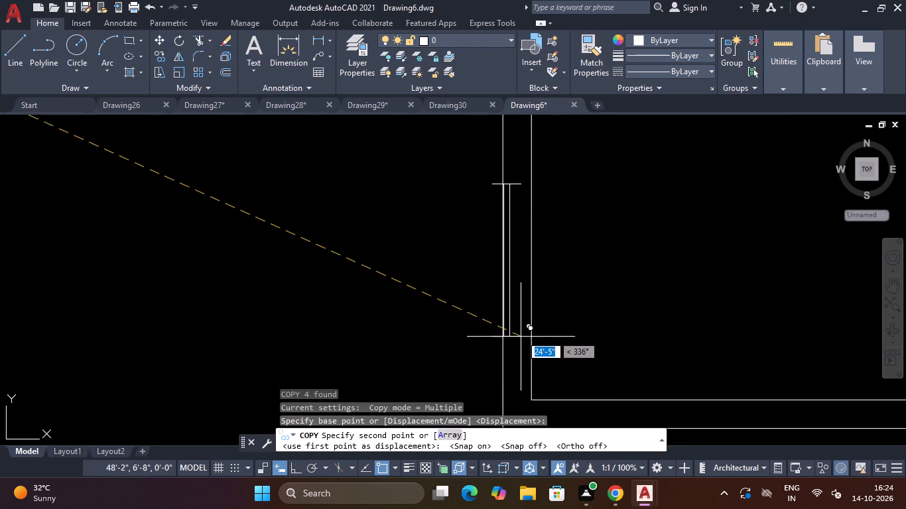
scroll(529, 308, down, 2)
scroll(529, 308, up, 1)
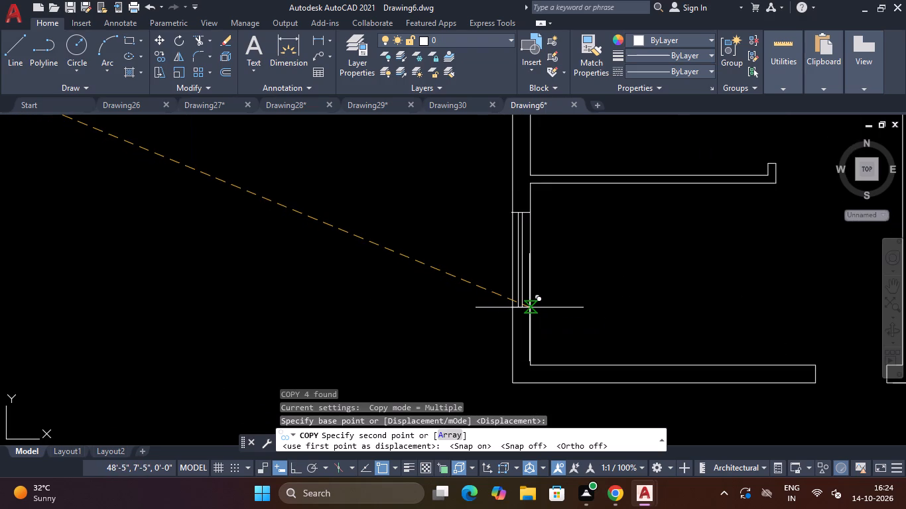
click(531, 308)
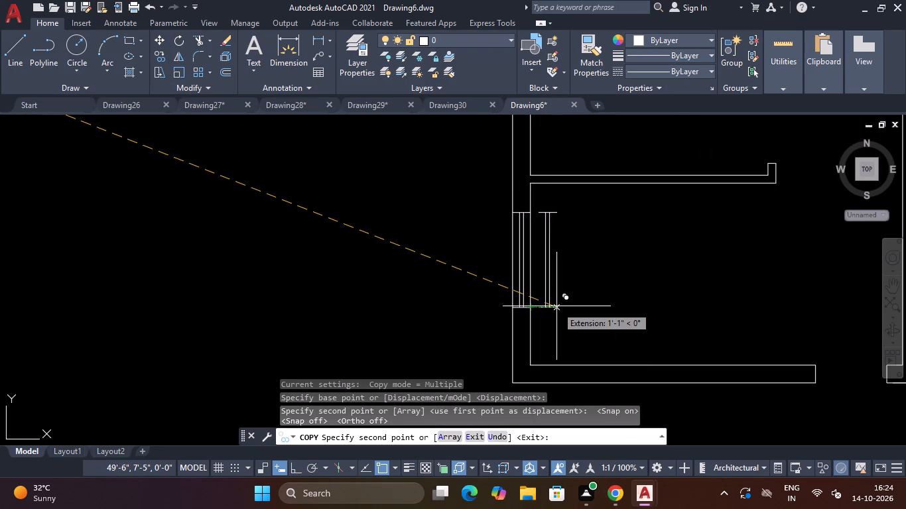
Place another copy of the vertical 4' window in the right unit's east wall at the lower room and finish copying.
scroll(763, 246, down, 2)
scroll(814, 275, down, 4)
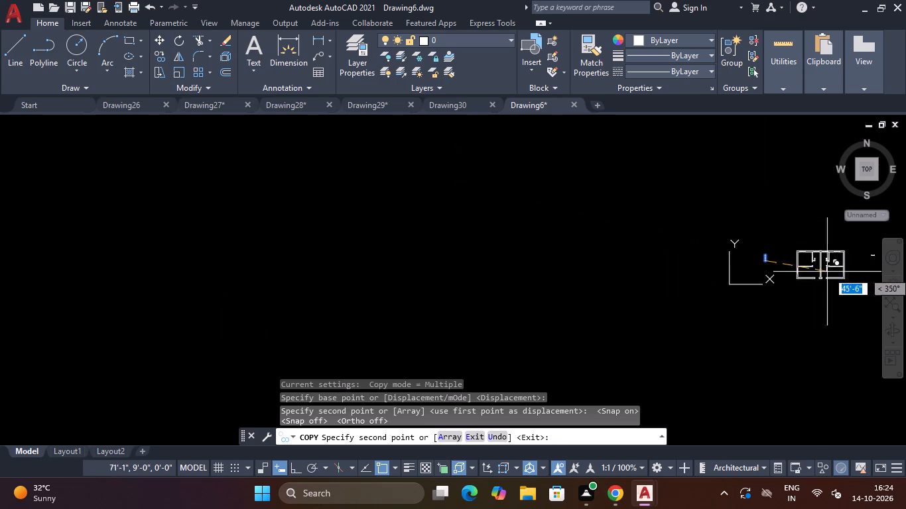
scroll(848, 276, up, 5)
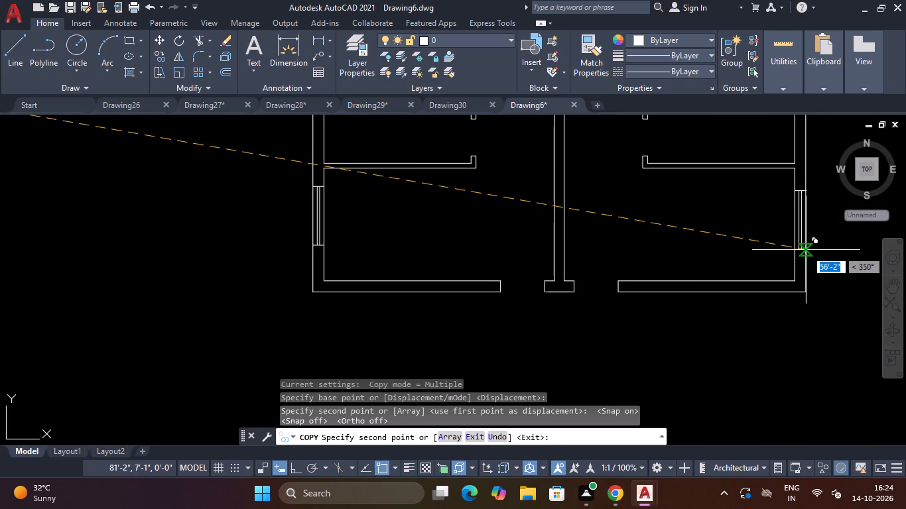
click(807, 249)
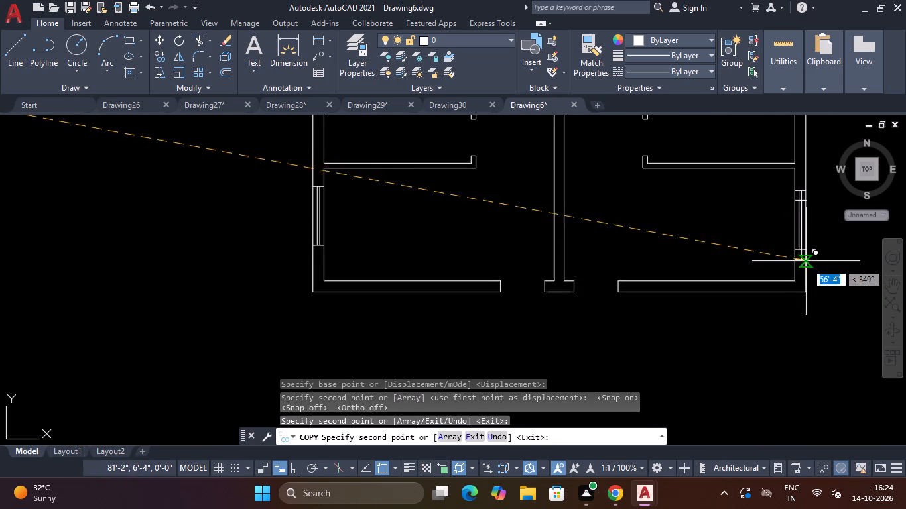
scroll(588, 298, down, 4)
scroll(586, 282, up, 3)
key(Escape)
key(Escape)
key(Escape)
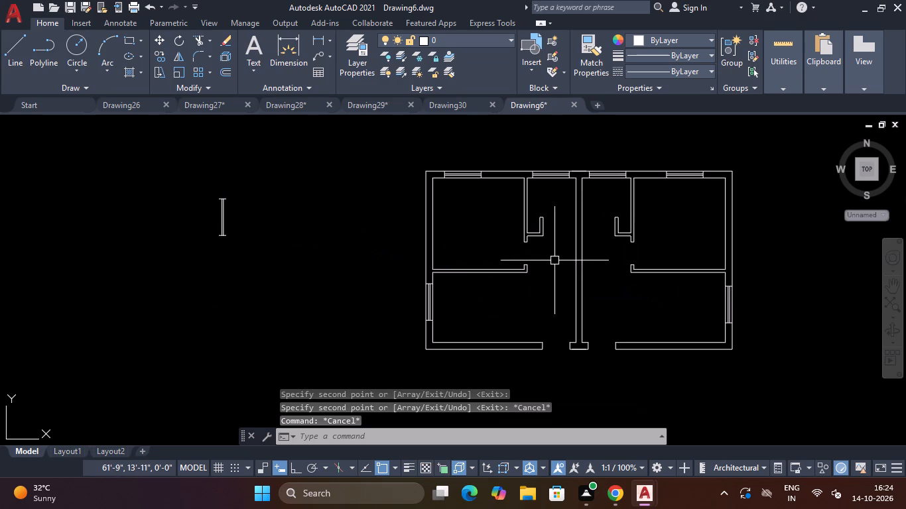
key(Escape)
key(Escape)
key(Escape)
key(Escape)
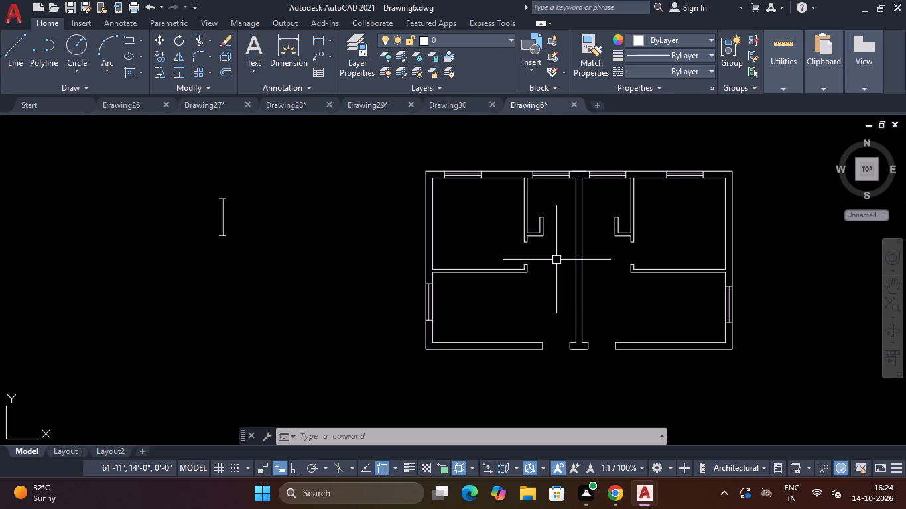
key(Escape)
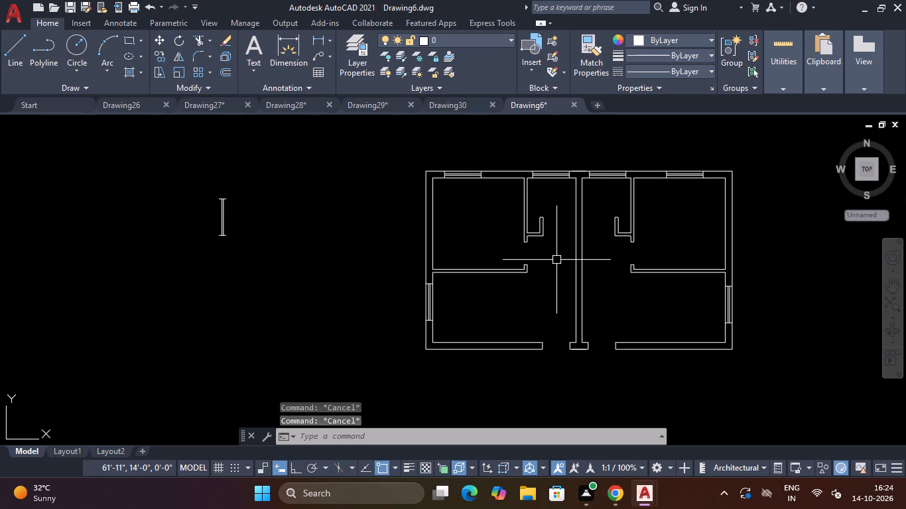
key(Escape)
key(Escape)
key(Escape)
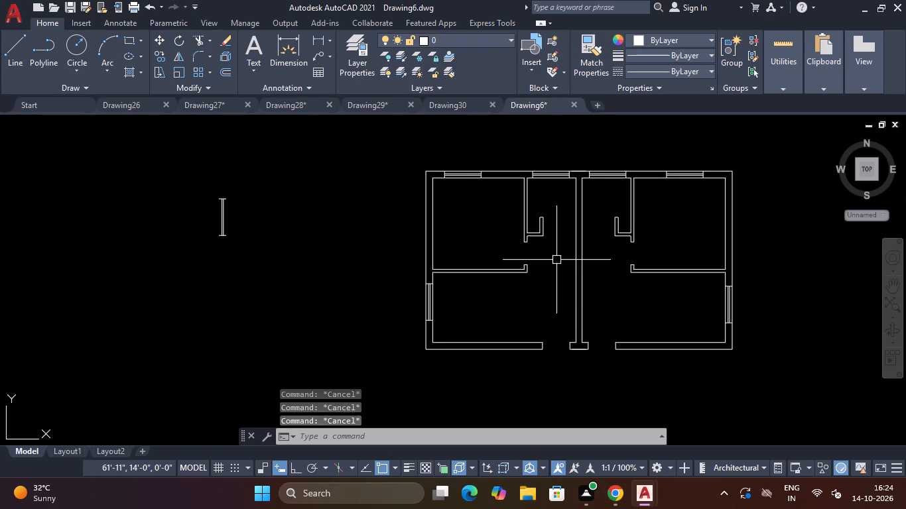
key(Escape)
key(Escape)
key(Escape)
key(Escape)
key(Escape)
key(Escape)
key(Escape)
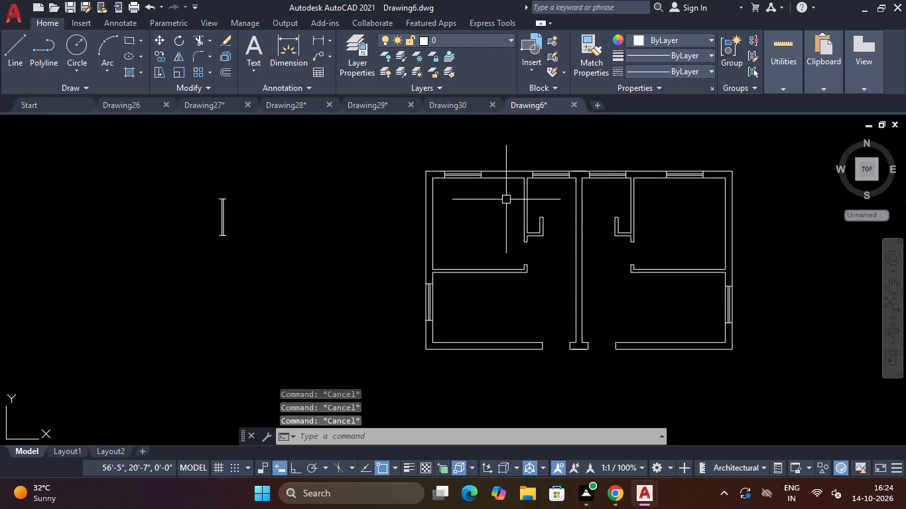
In the left unit's large upper room, draw a line 2' down from the top wall's inner face, turning 6" toward the partition.
scroll(502, 177, up, 4)
text(L)
key(space)
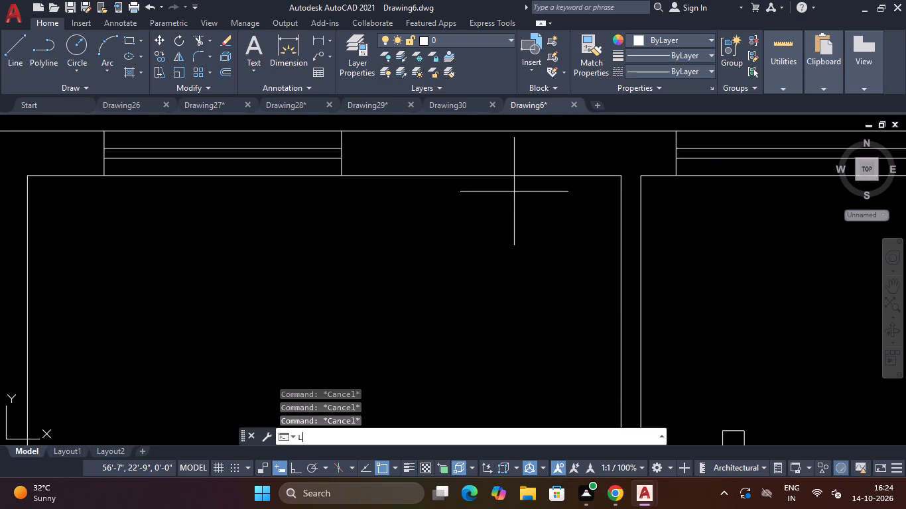
click(522, 176)
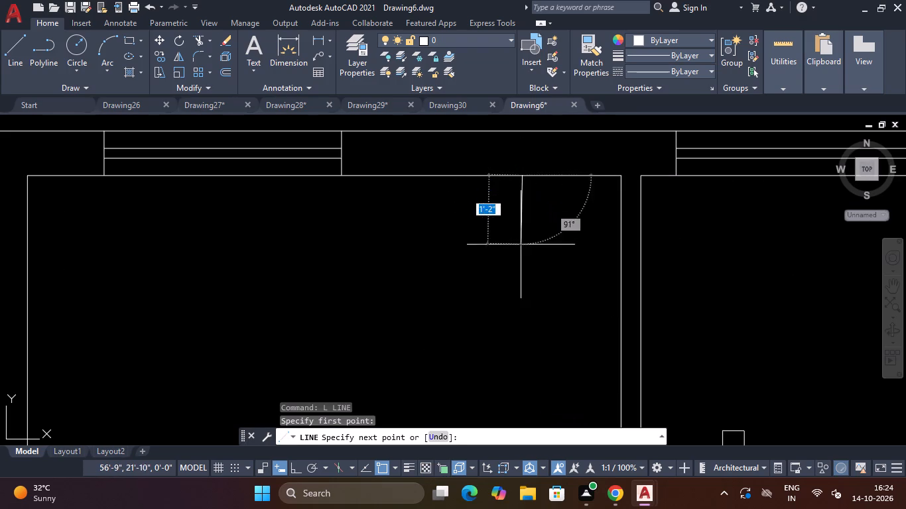
text(2')
key(Return)
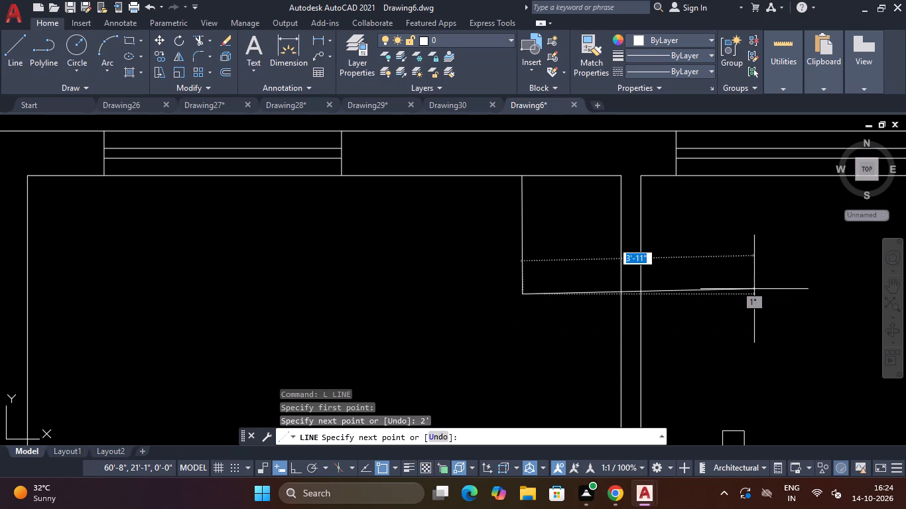
text(6")
key(Return)
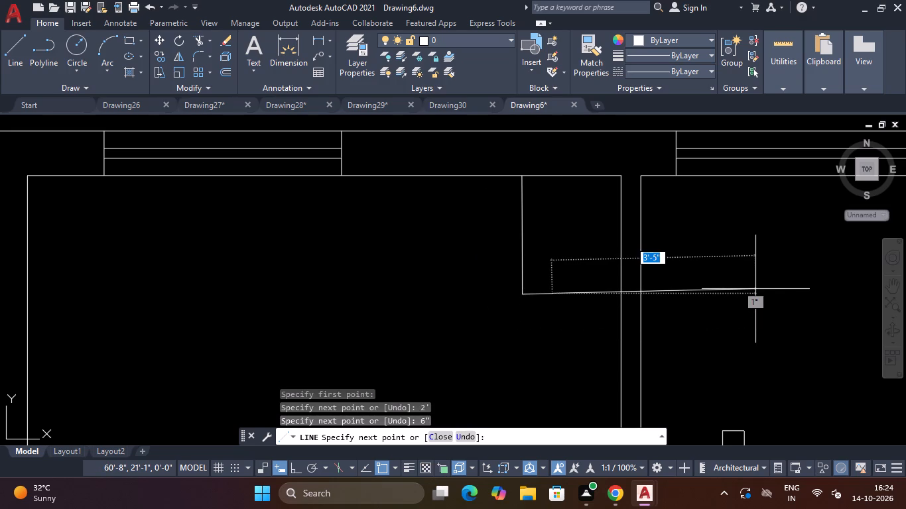
Continue the stepped outline 2' down, run it across to the partition wall, and end the line.
scroll(602, 367, down, 1)
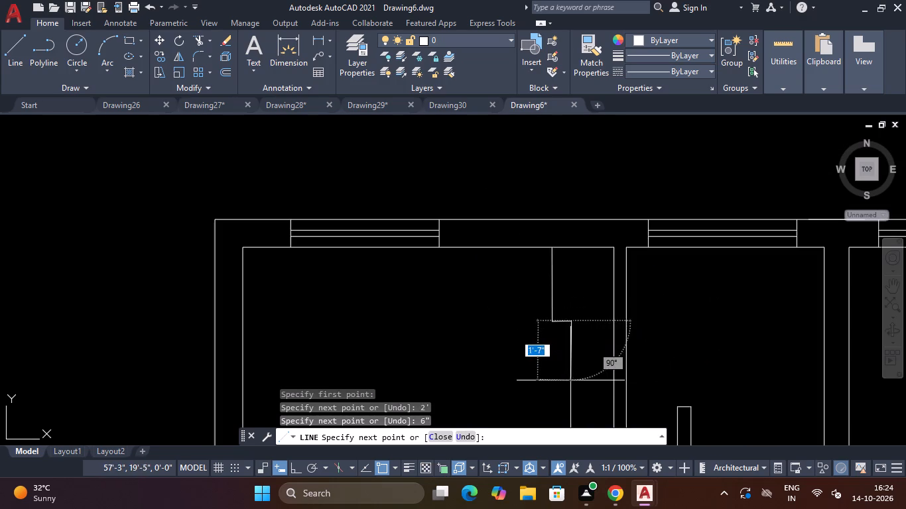
scroll(570, 382, down, 3)
scroll(568, 392, up, 2)
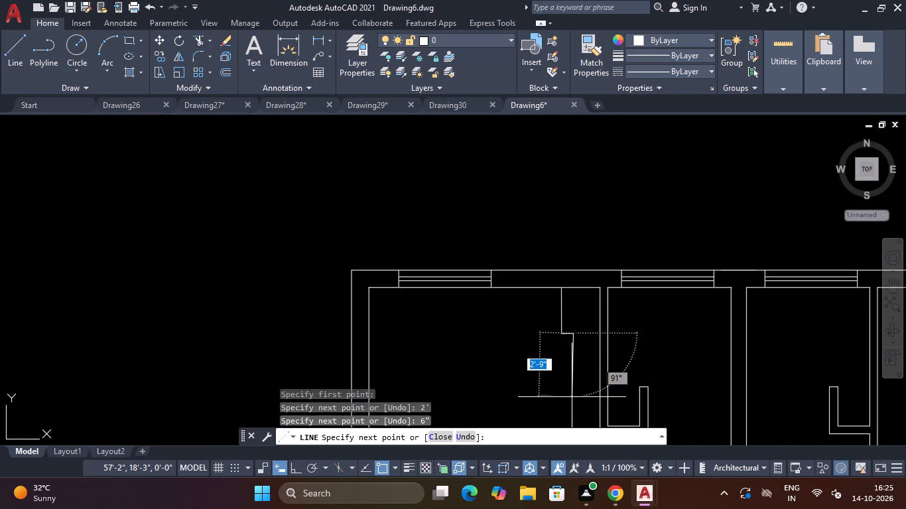
text(2')
key(Return)
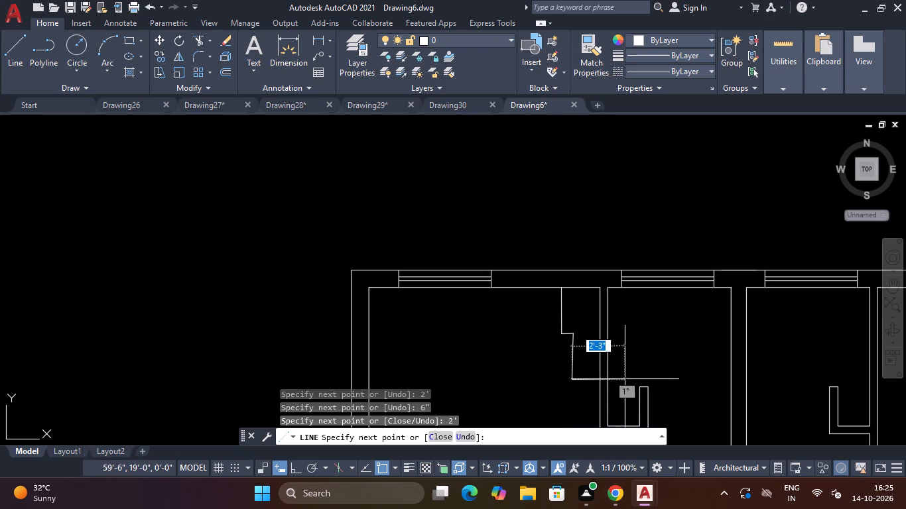
scroll(598, 388, up, 3)
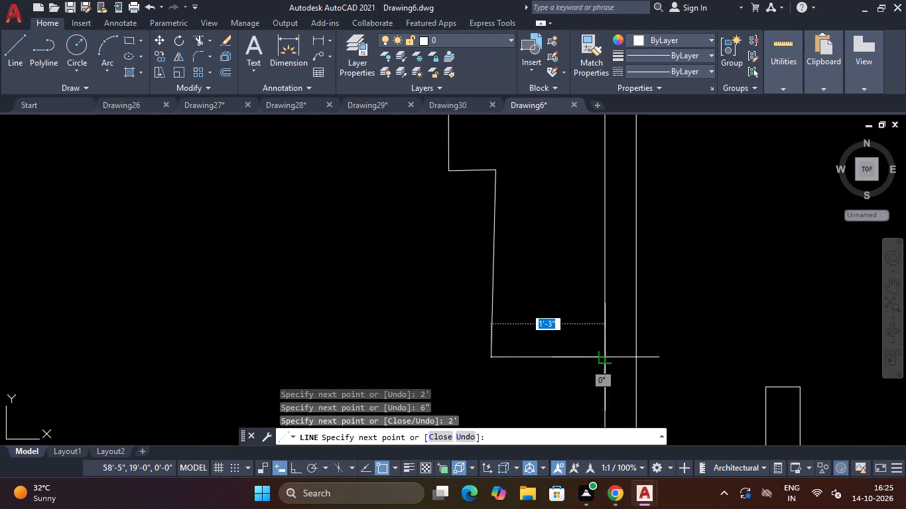
click(603, 361)
key(Escape)
scroll(604, 361, down, 4)
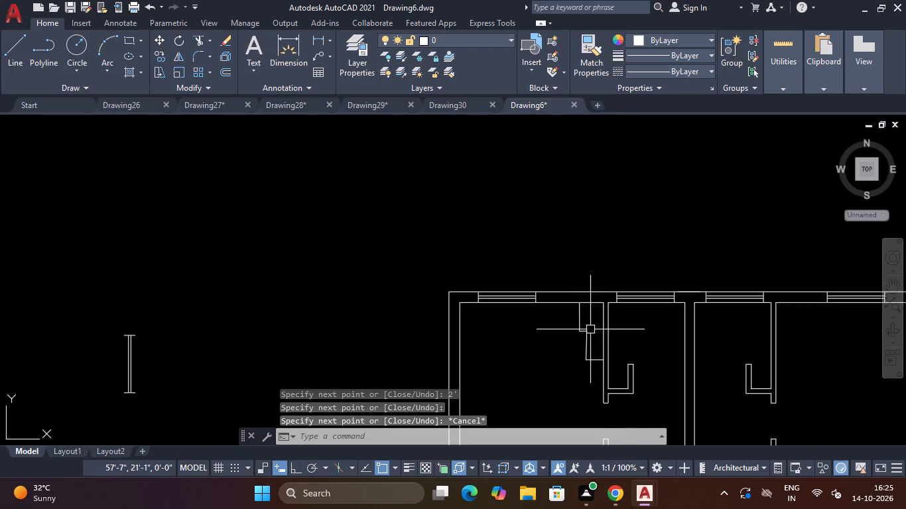
key(Escape)
key(Escape)
key(Escape)
key(Escape)
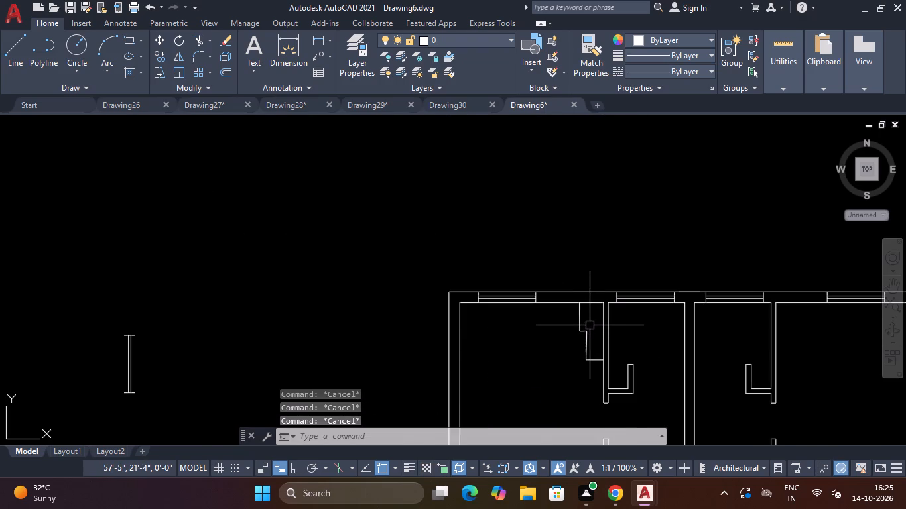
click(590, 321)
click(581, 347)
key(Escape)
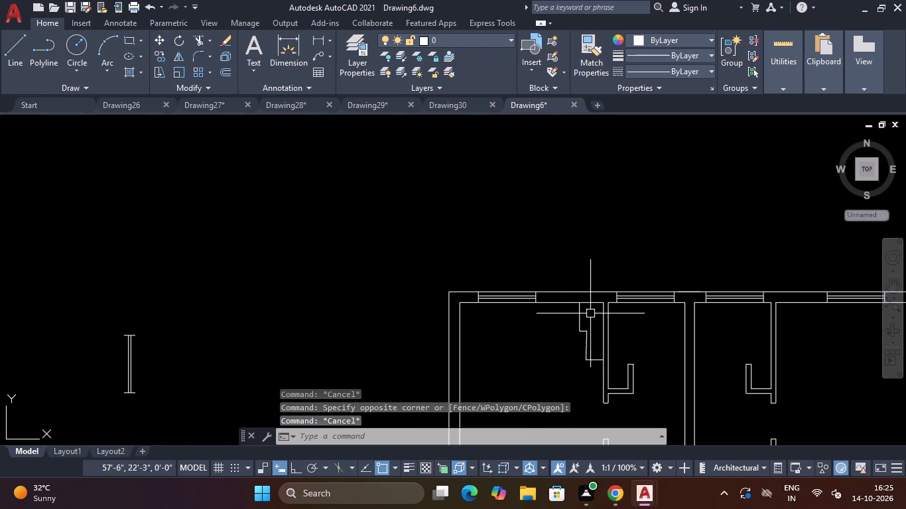
Copy the four-line stepped outline by its inner corner into the empty space above the left unit.
click(592, 312)
click(560, 377)
text(CO)
key(Return)
click(589, 329)
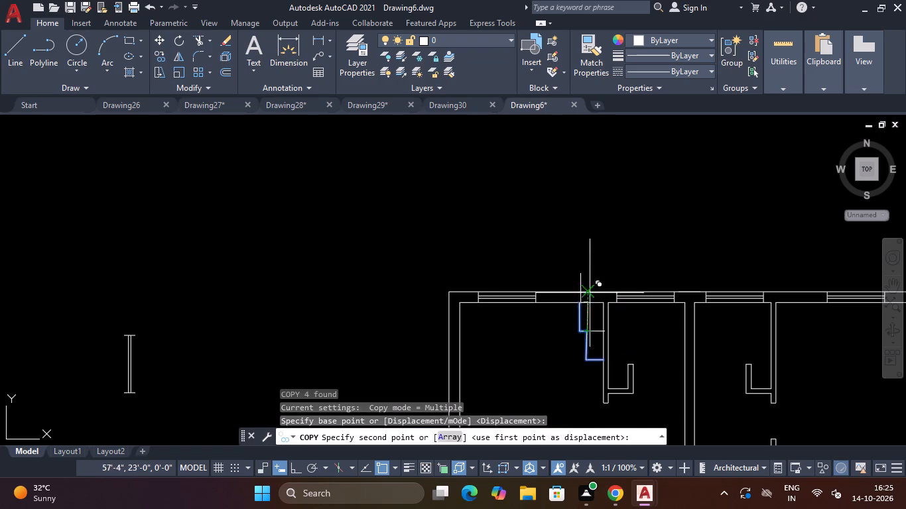
click(570, 211)
key(Escape)
Mirror the copied stepped outline about a vertical line through the free end of its bottom segment, keeping the source.
drag(589, 167, 586, 174)
click(540, 259)
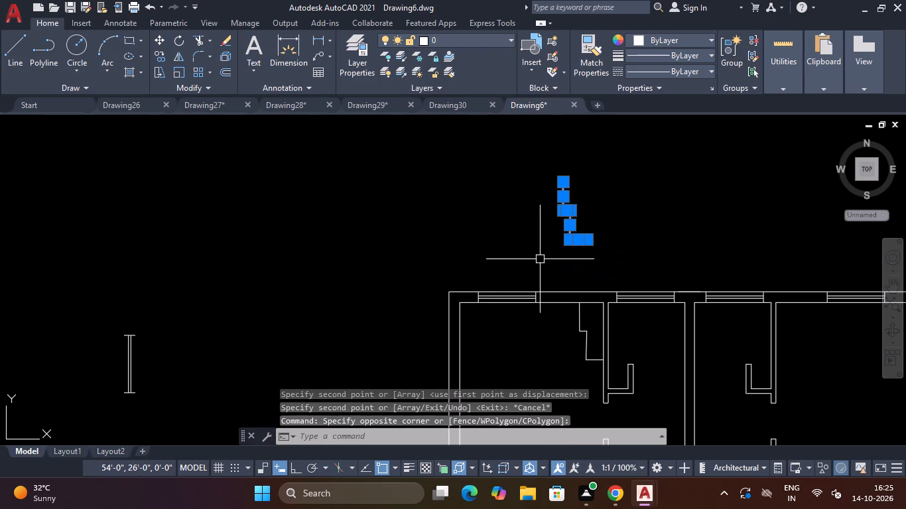
text(MI)
key(Return)
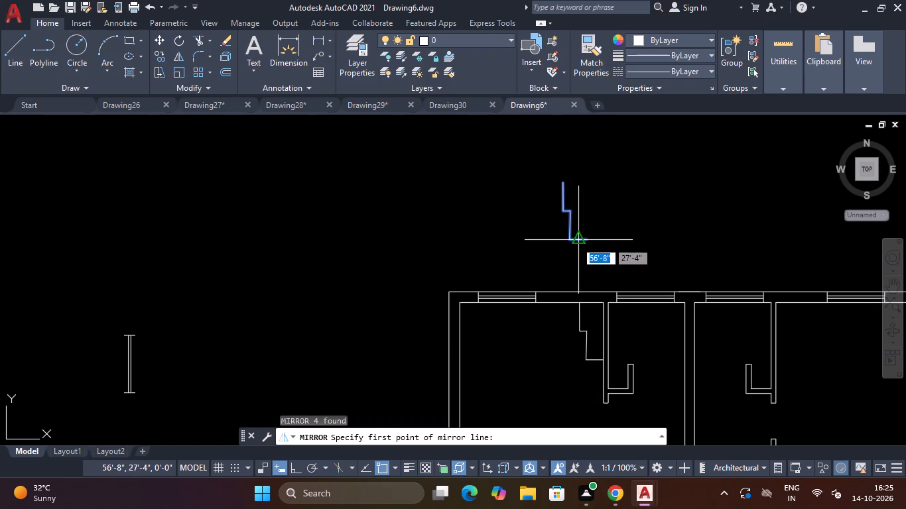
click(590, 241)
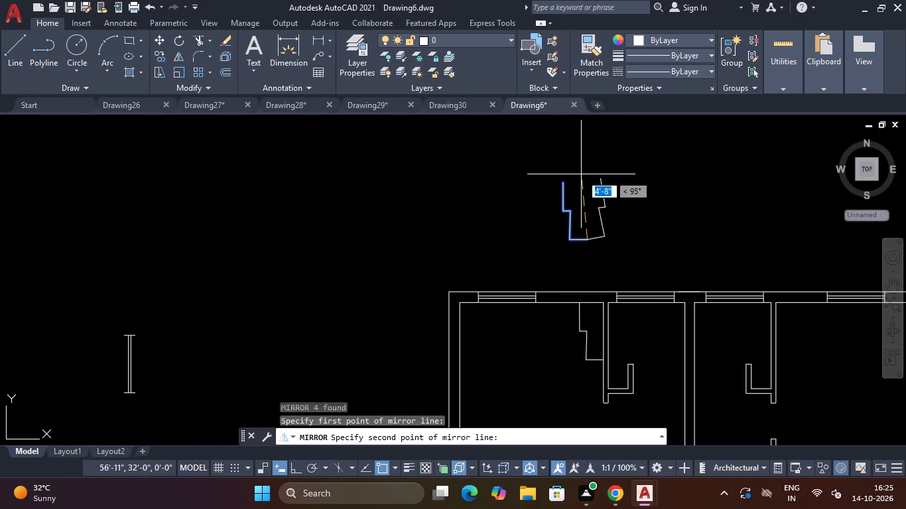
key(F8)
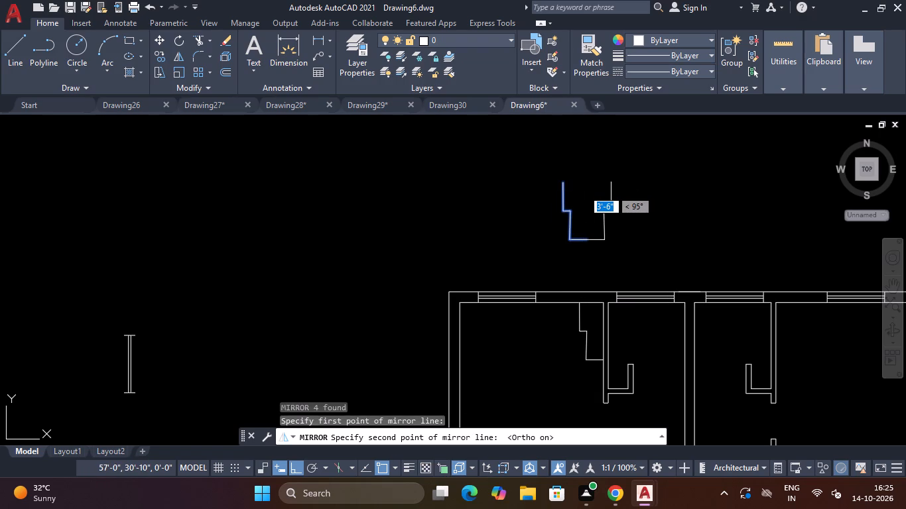
click(583, 190)
text(N)
key(space)
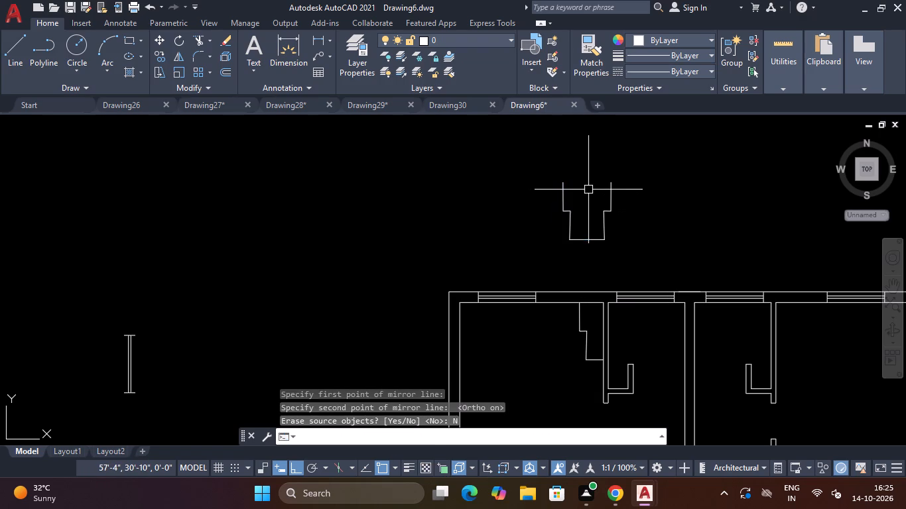
Move the mirrored stepped outline by its bottom segment's free end onto the partition face in the right unit's large upper room.
click(634, 172)
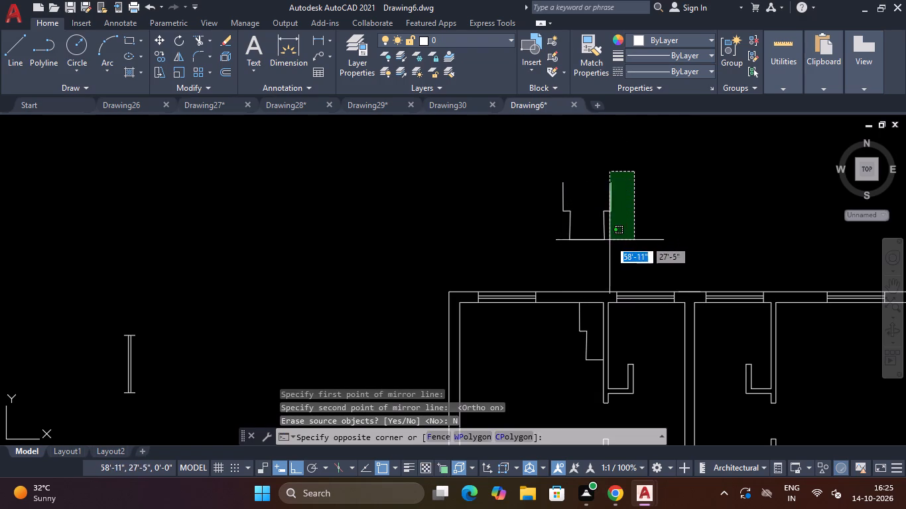
click(599, 256)
text(M)
key(space)
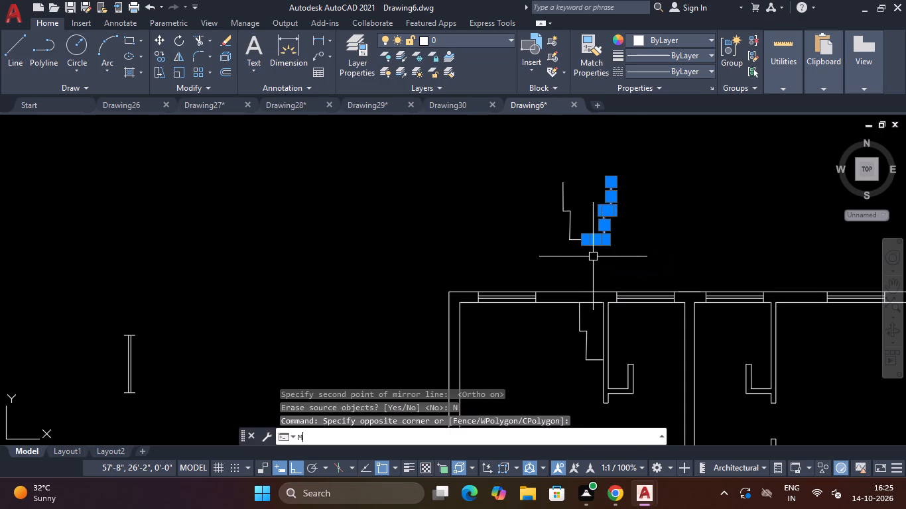
click(590, 239)
scroll(604, 245, down, 4)
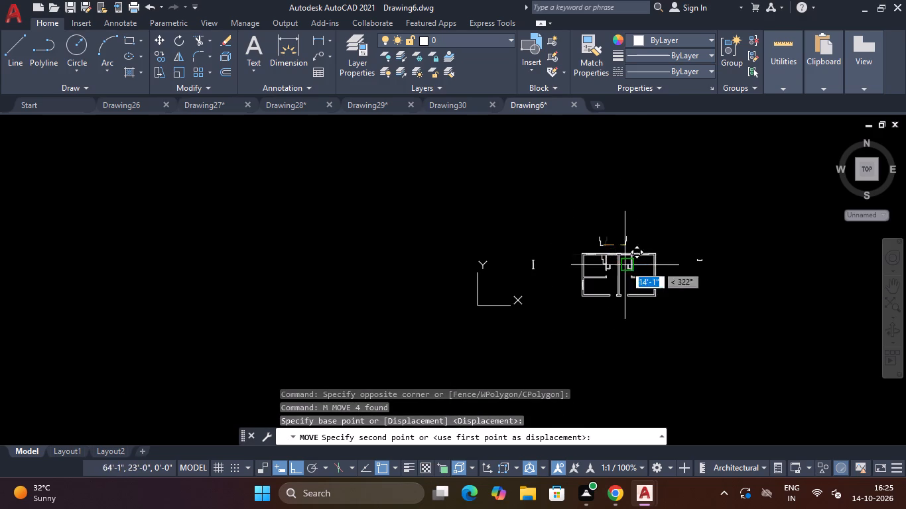
scroll(639, 276, up, 3)
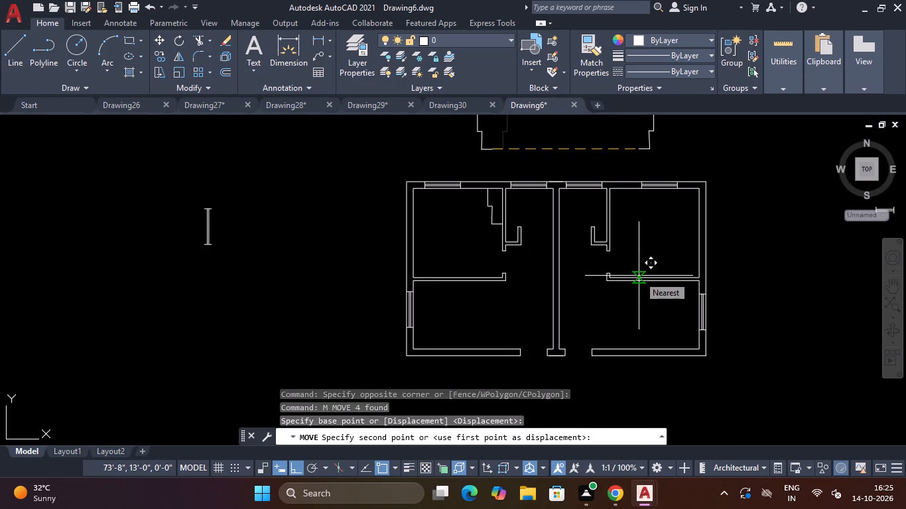
key(F8)
scroll(637, 253, up, 2)
scroll(622, 243, down, 2)
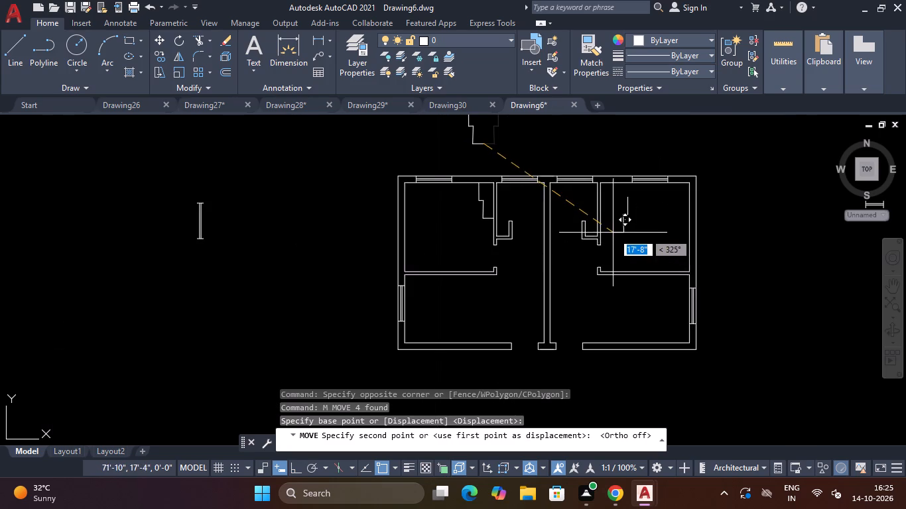
scroll(612, 231, up, 1)
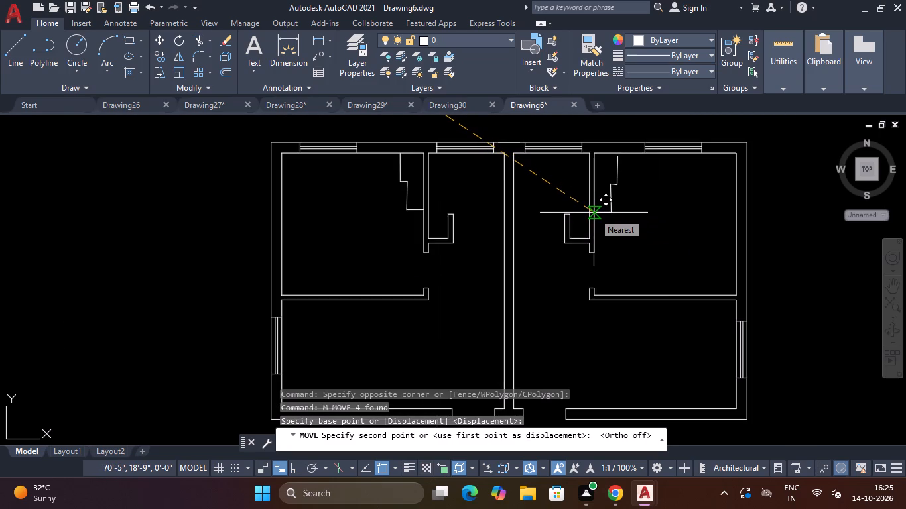
click(596, 210)
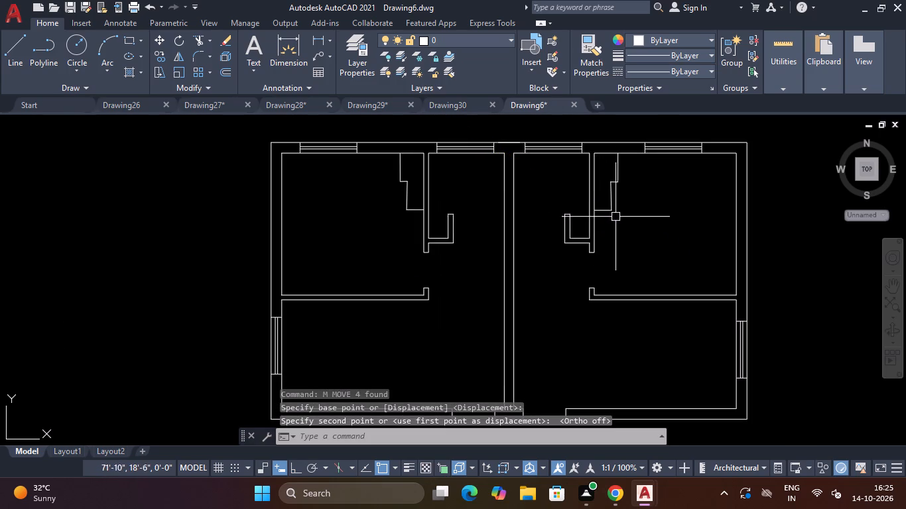
Erase the leftover copy of the stepped outline above the left unit.
scroll(230, 170, down, 2)
scroll(300, 197, down, 1)
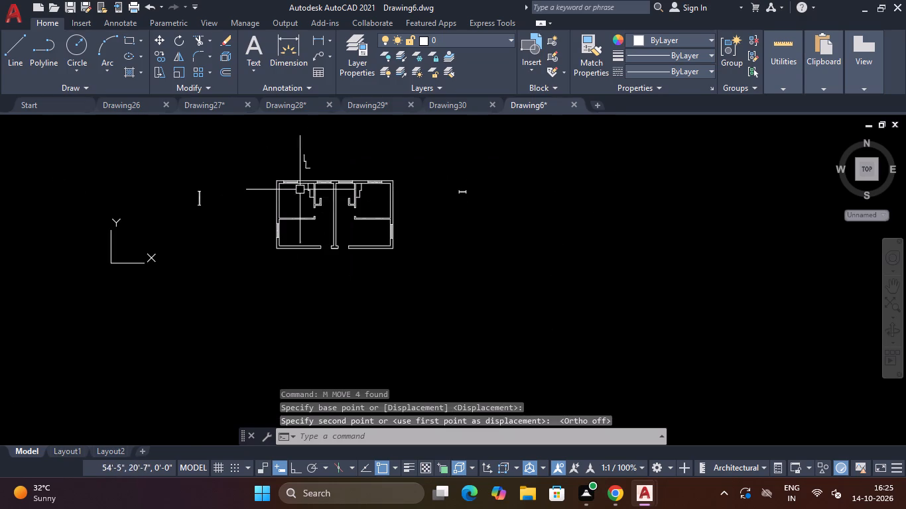
click(333, 148)
click(292, 172)
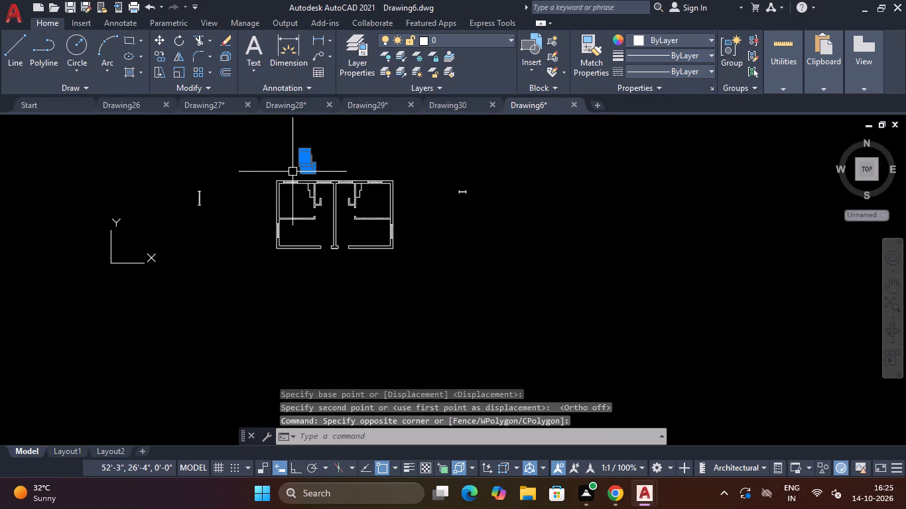
key(Delete)
key(Delete)
key(Delete)
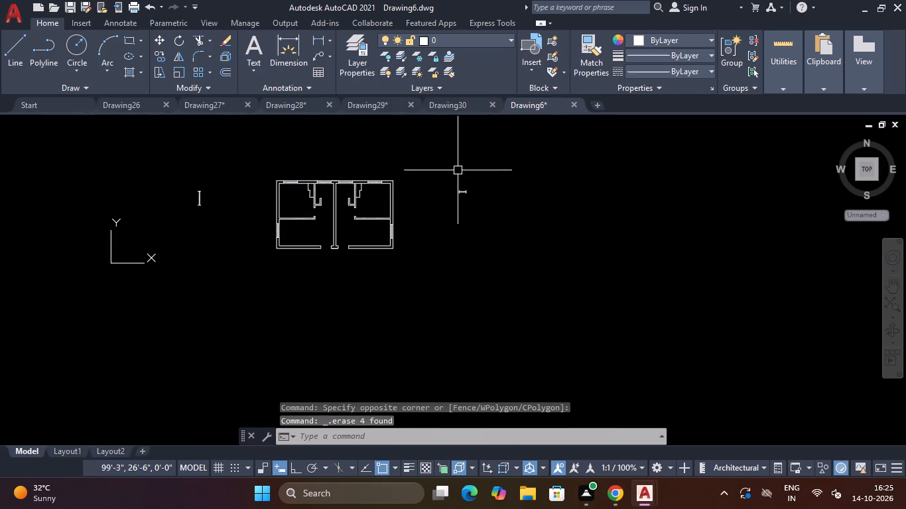
Erase the two spare window symbols lying on either side of the floor plan.
drag(484, 160, 466, 190)
click(433, 241)
key(Delete)
key(Delete)
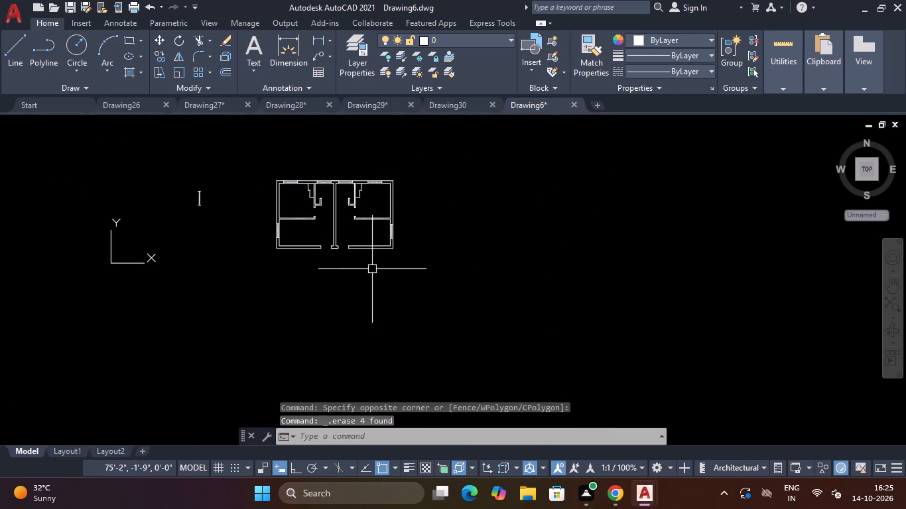
click(224, 172)
click(192, 236)
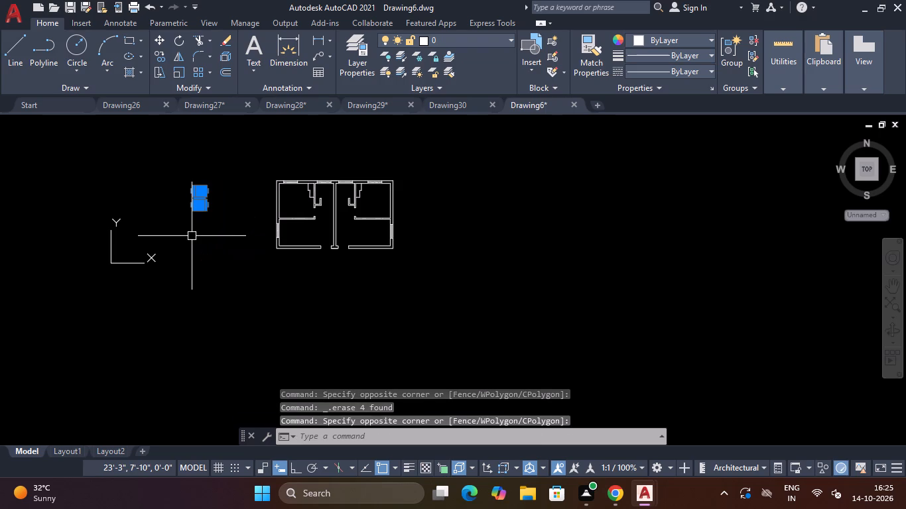
key(Delete)
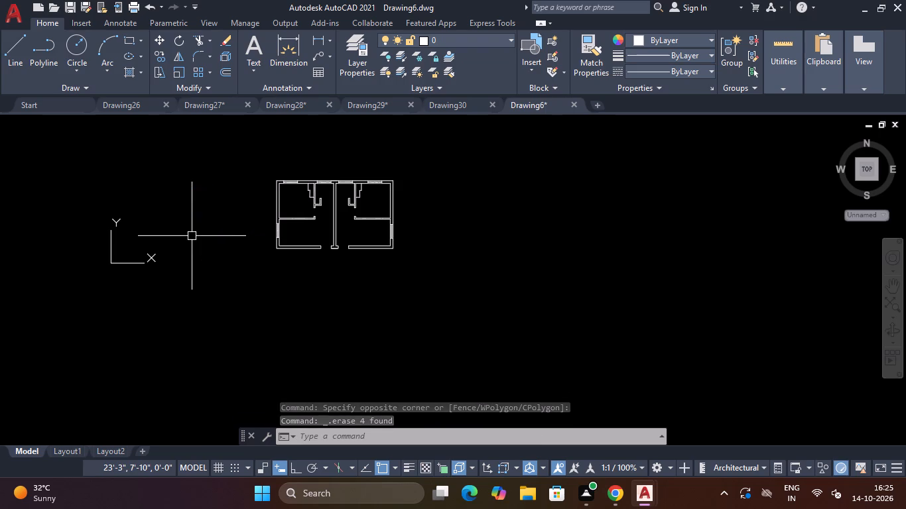
Insert the Bed - Queen block from DesignCenter into the empty space left of the floor plan.
key(2)
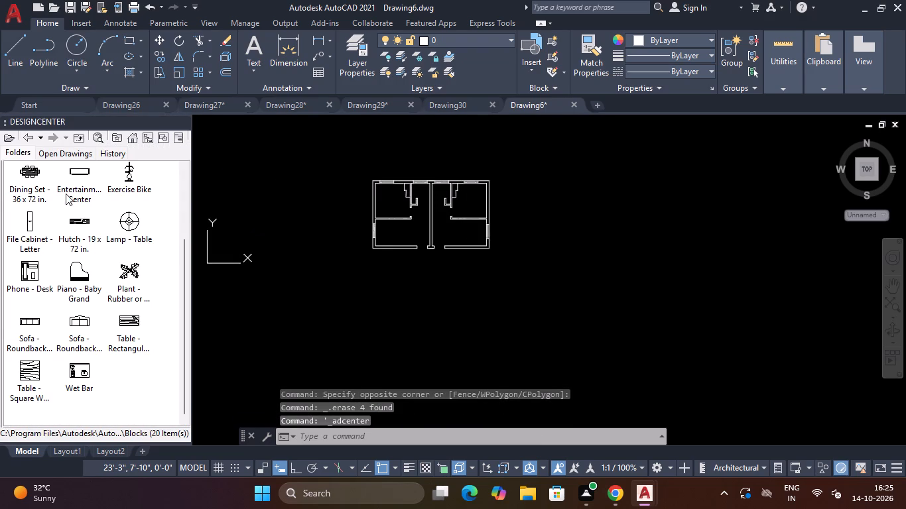
scroll(66, 194, up, 5)
drag(38, 174, 322, 195)
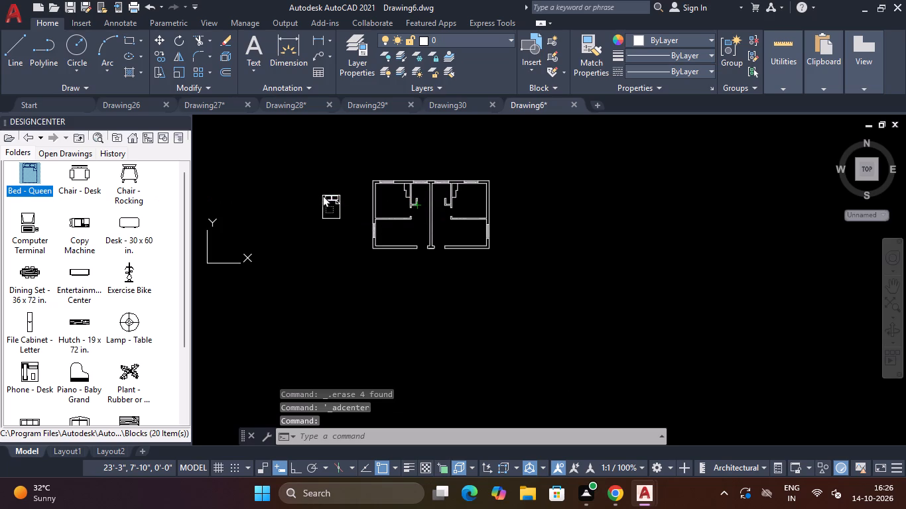
drag(322, 195, 322, 192)
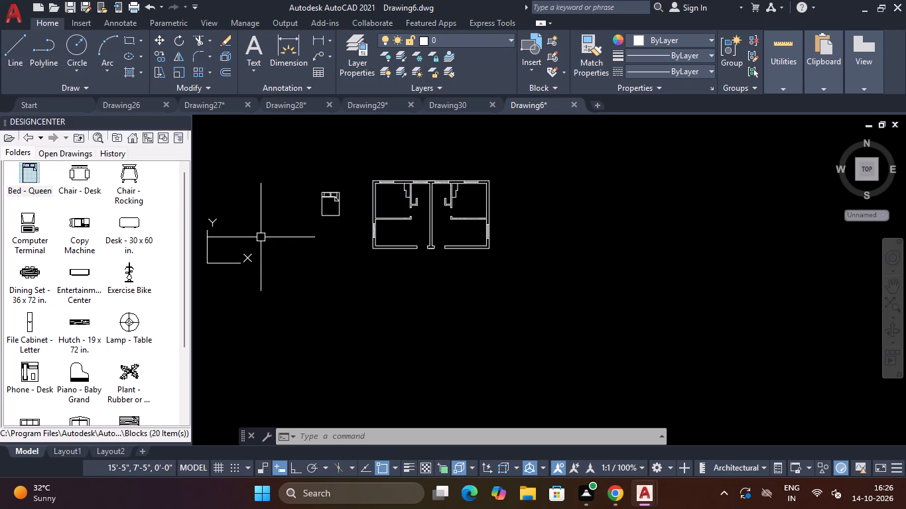
Open the Bed - Queen block definition in the Block Editor.
double_click(330, 194)
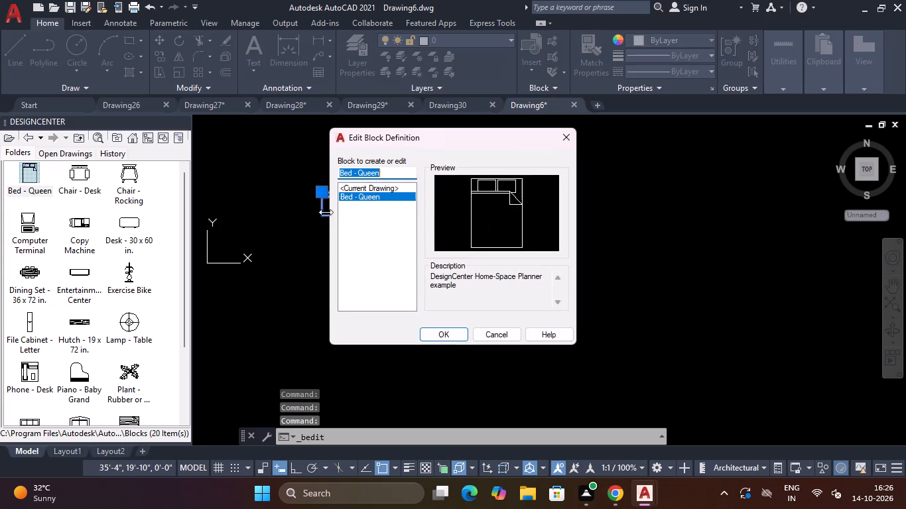
click(447, 334)
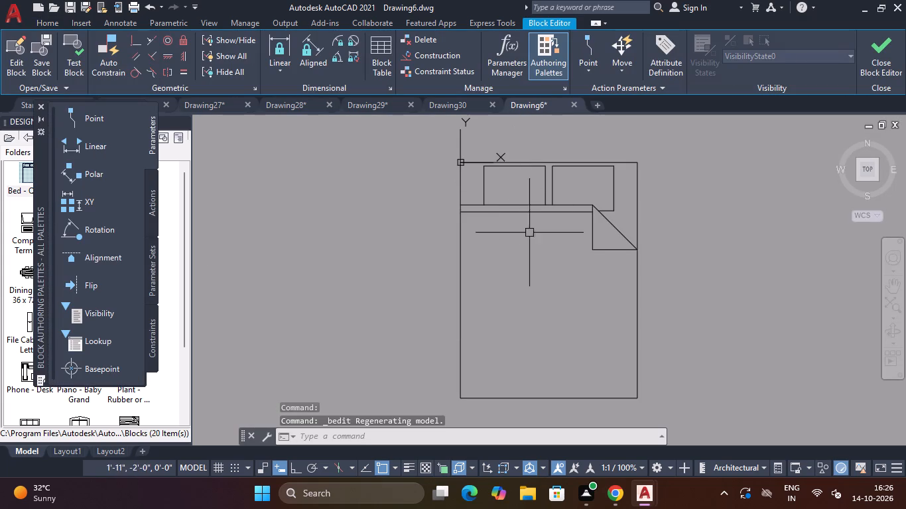
Erase the three lines forming the folded blanket corner on the bed.
scroll(604, 226, up, 2)
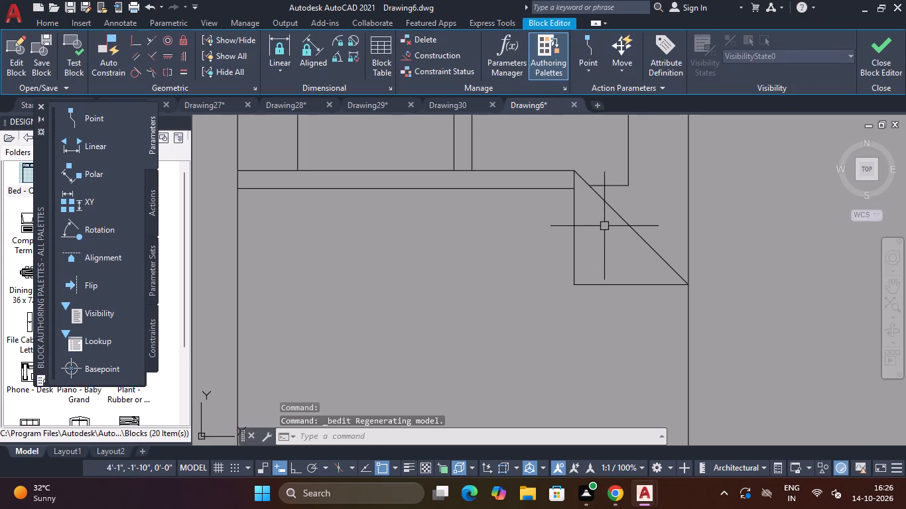
key(Escape)
key(Escape)
click(604, 226)
click(521, 260)
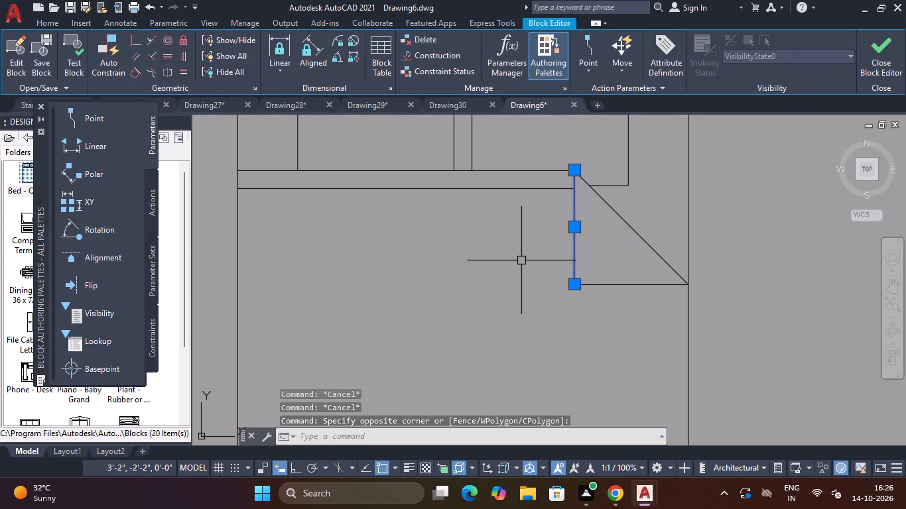
key(Delete)
click(641, 205)
click(609, 248)
key(Delete)
drag(637, 241, 631, 246)
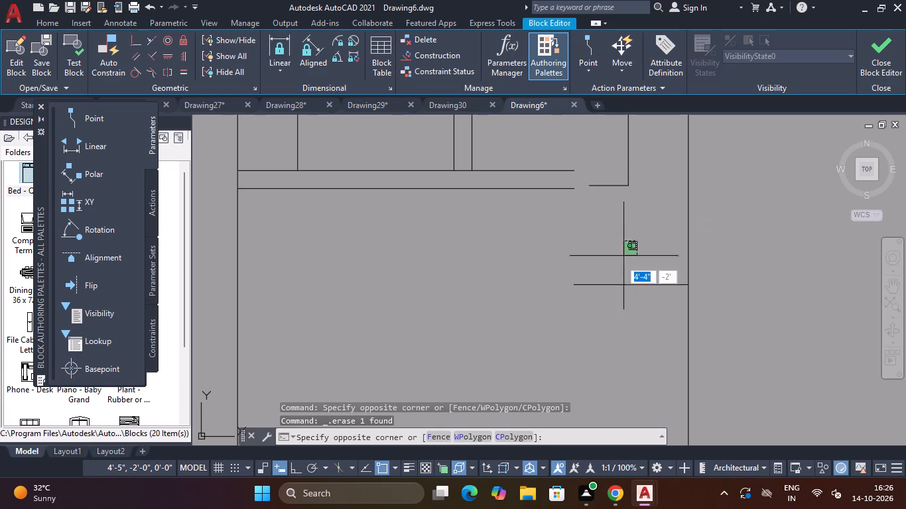
click(592, 323)
key(Delete)
Extend the two horizontal blanket lines below the pillows to the bed's right edge.
text(EX)
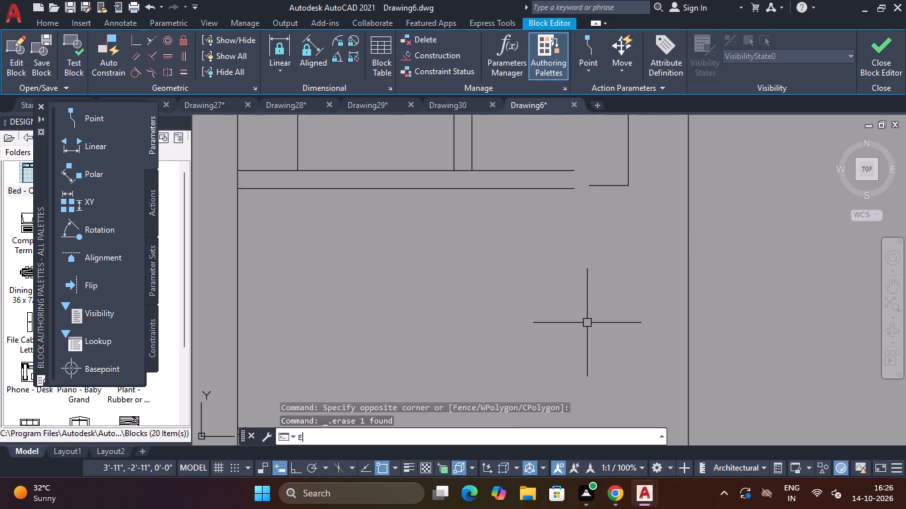
key(space)
click(560, 173)
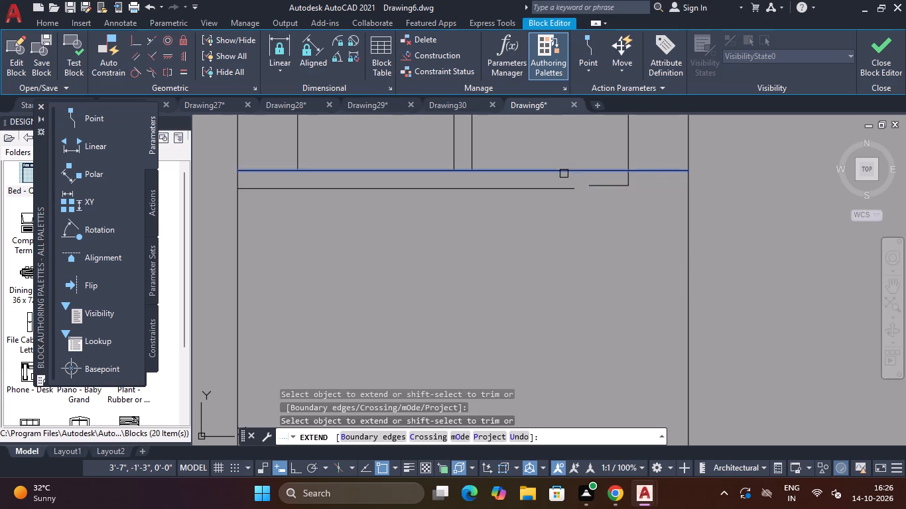
click(575, 169)
click(566, 188)
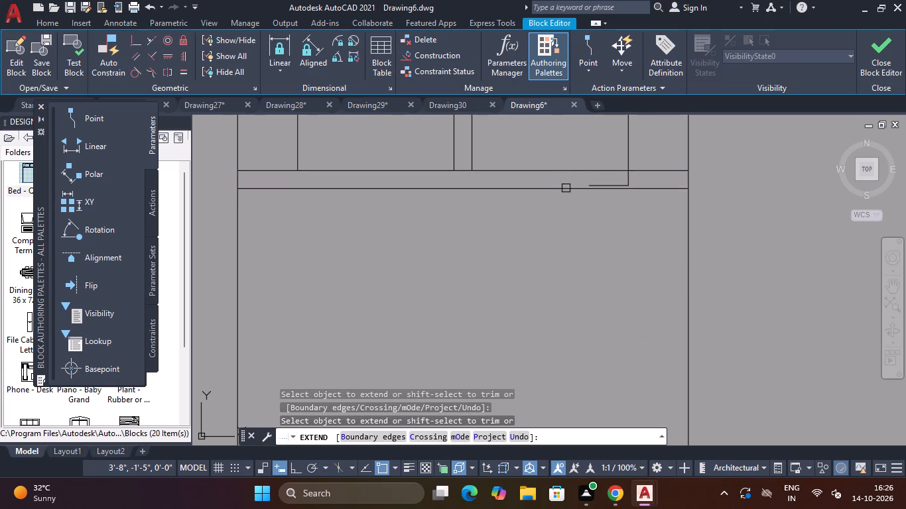
key(Escape)
Erase the right pillow's short bottom line and trim its side line back to the upper blanket line.
click(613, 185)
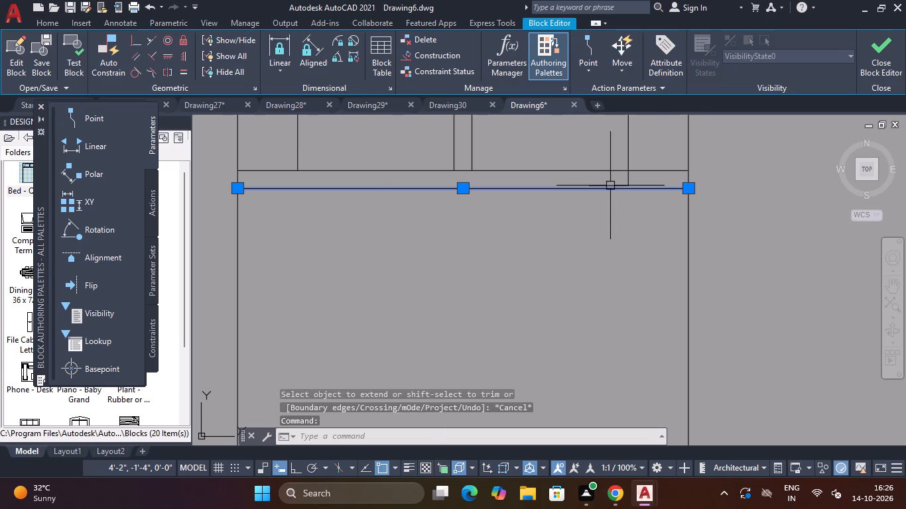
scroll(610, 186, up, 3)
key(Escape)
click(610, 182)
key(Delete)
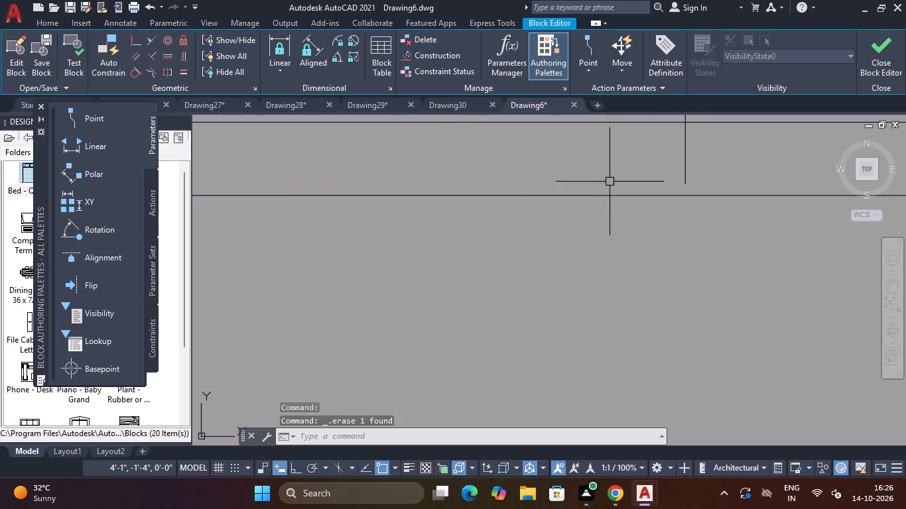
scroll(682, 156, down, 3)
scroll(683, 154, up, 2)
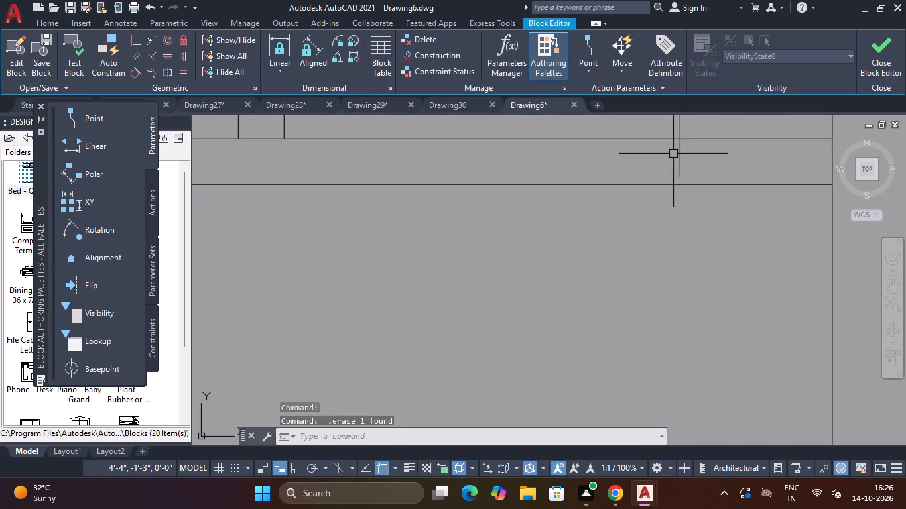
text(TR)
key(space)
click(682, 156)
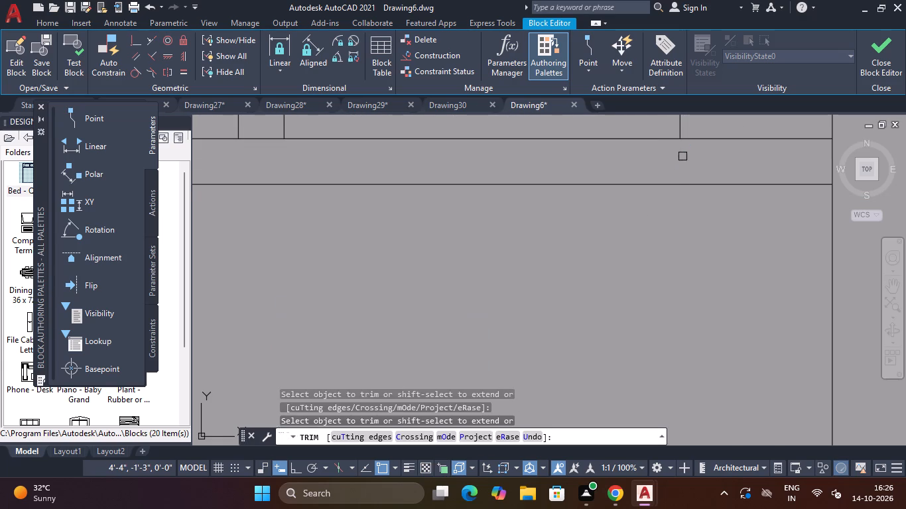
scroll(665, 161, down, 4)
key(Escape)
key(Escape)
Offset the lower blanket line 2" toward the foot of the bed.
text(O)
key(space)
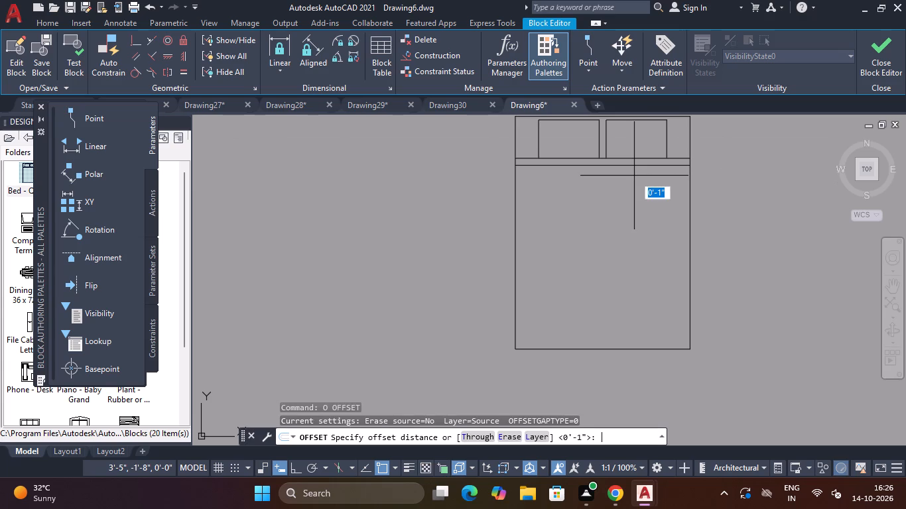
text(2")
key(Return)
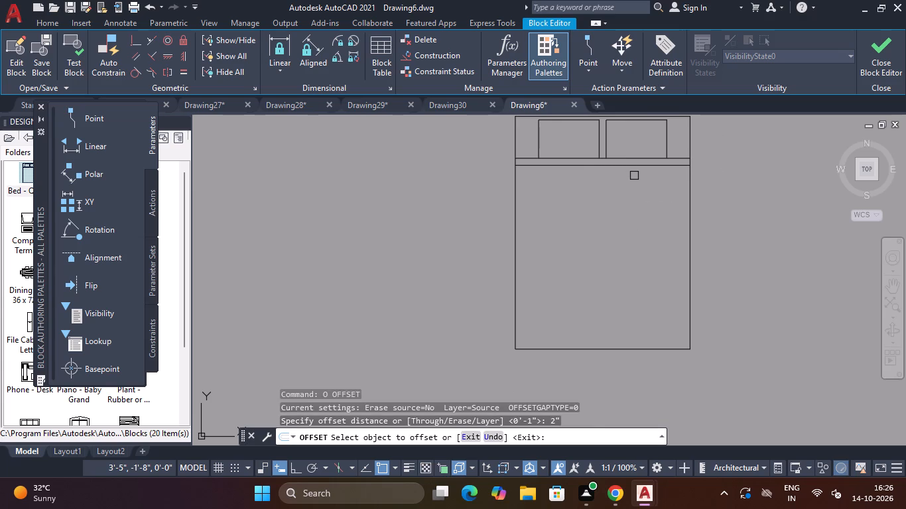
click(627, 166)
click(619, 217)
key(Escape)
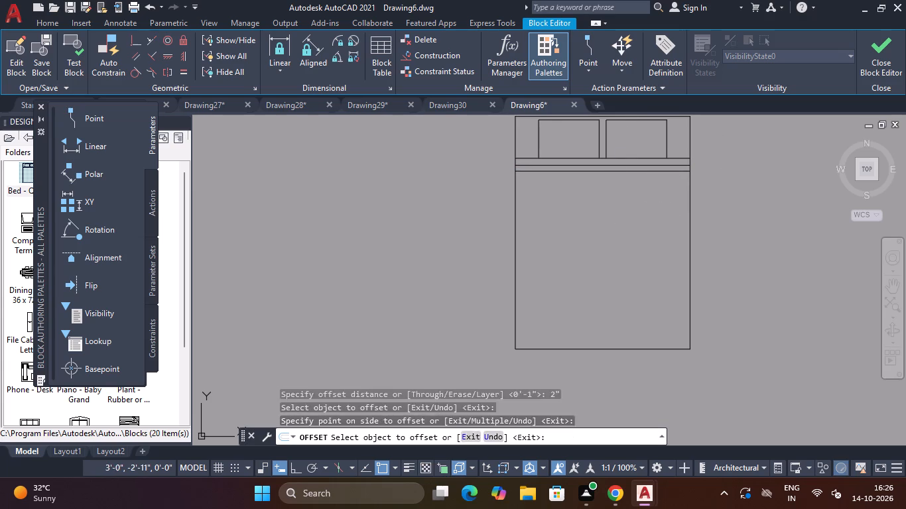
key(Escape)
key(Escape)
Fillet the left pillow's two upper corners with a 2" radius.
scroll(543, 293, down, 3)
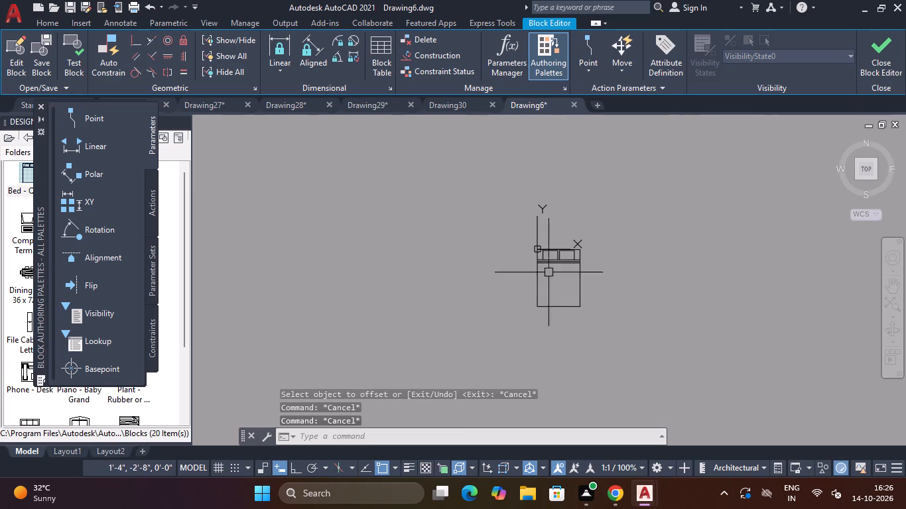
scroll(558, 254, up, 2)
key(Escape)
key(Escape)
text(F R)
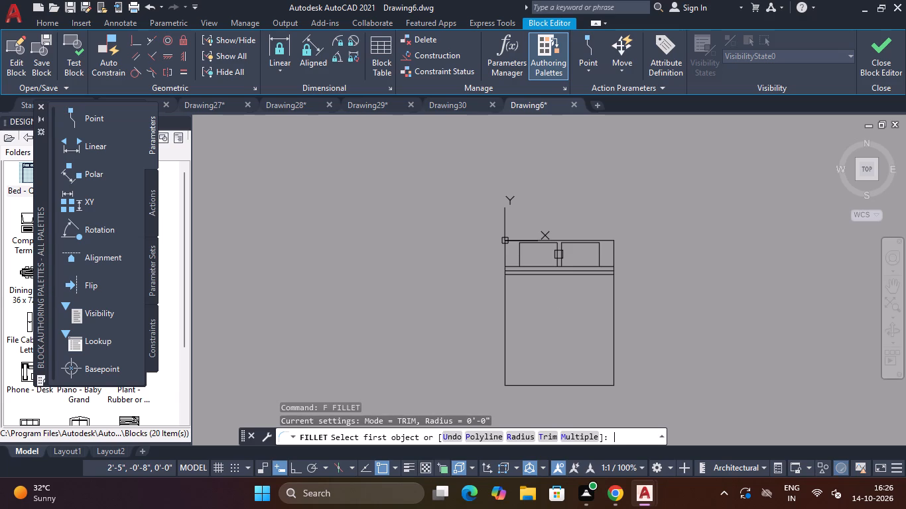
key(space)
key(2)
key(shift+quotedbl)
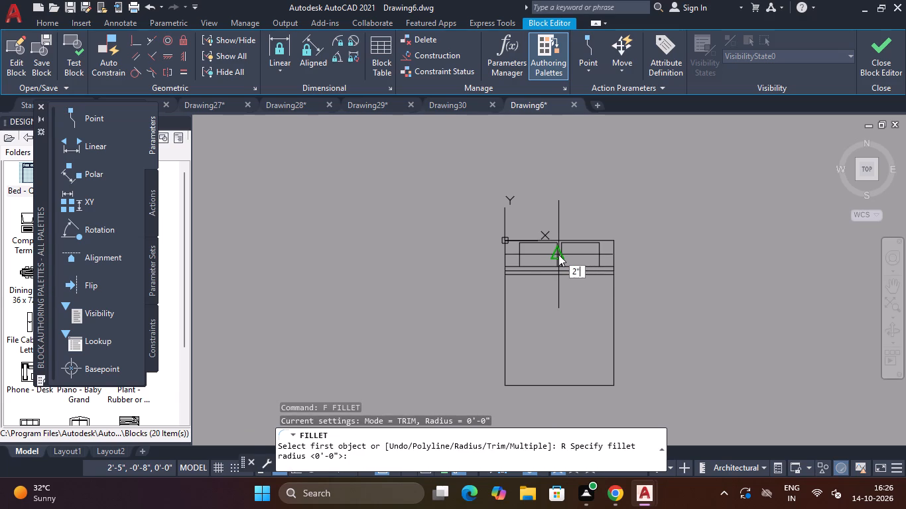
key(Return)
scroll(558, 254, up, 3)
scroll(394, 216, up, 2)
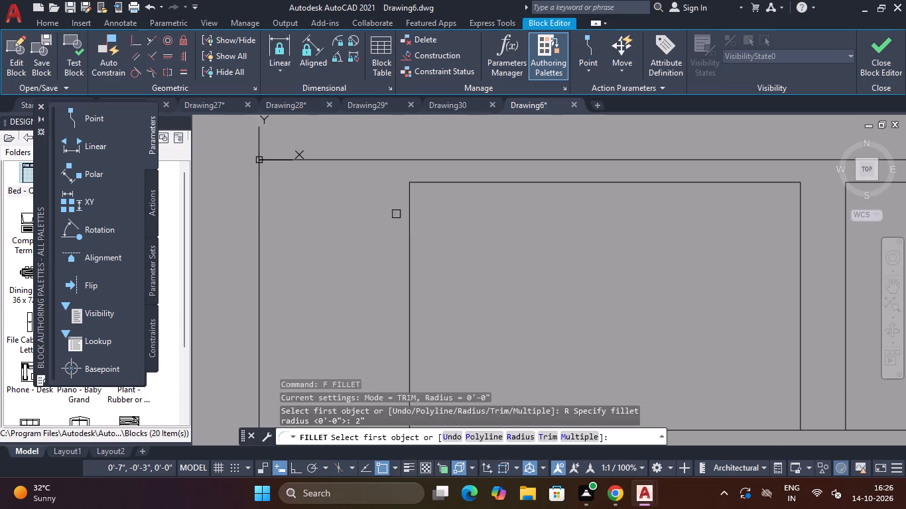
click(405, 211)
click(468, 179)
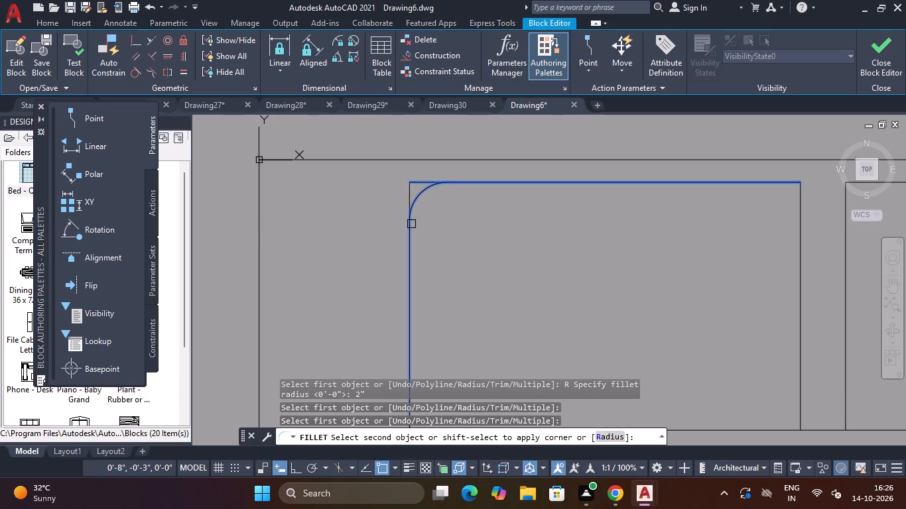
click(411, 224)
scroll(597, 229, down, 3)
key(space)
scroll(655, 231, up, 2)
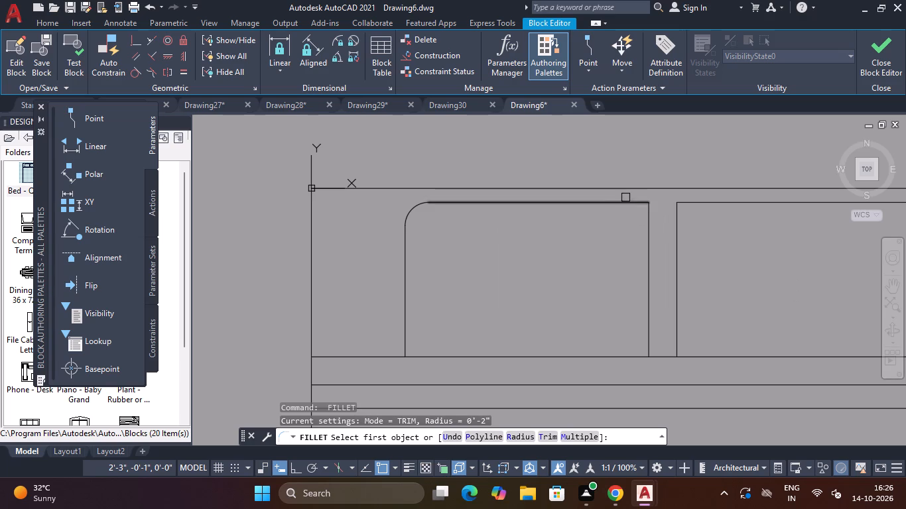
drag(627, 201, 633, 203)
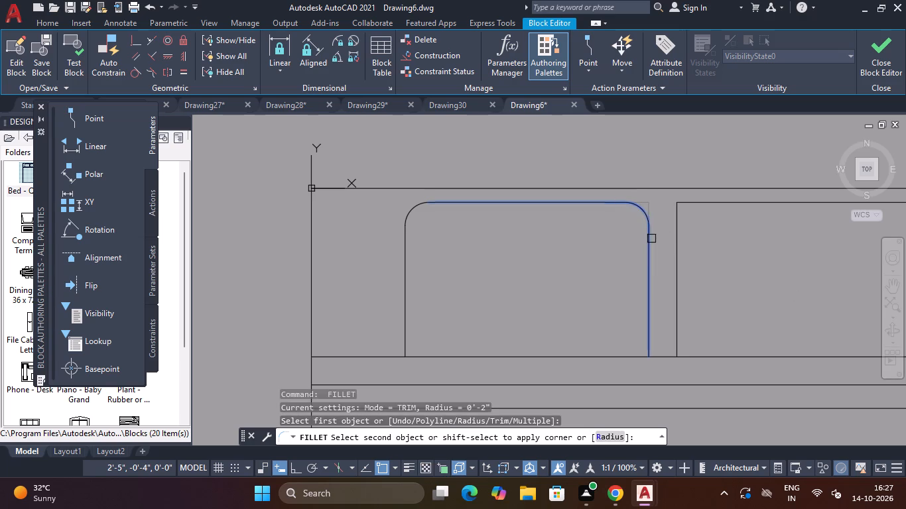
click(651, 239)
key(Escape)
Fillet the right pillow's two upper corners with the same 2" radius.
key(space)
click(691, 202)
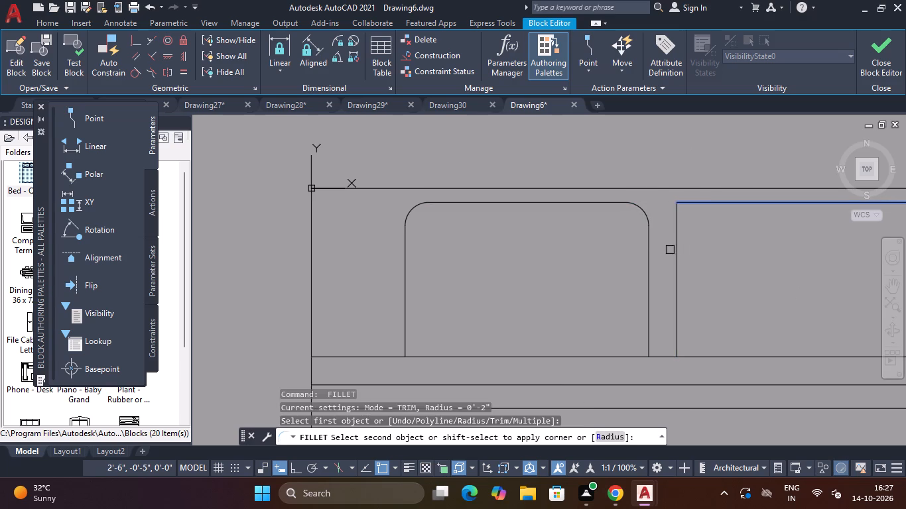
click(679, 245)
scroll(717, 235, down, 3)
scroll(764, 232, up, 4)
key(space)
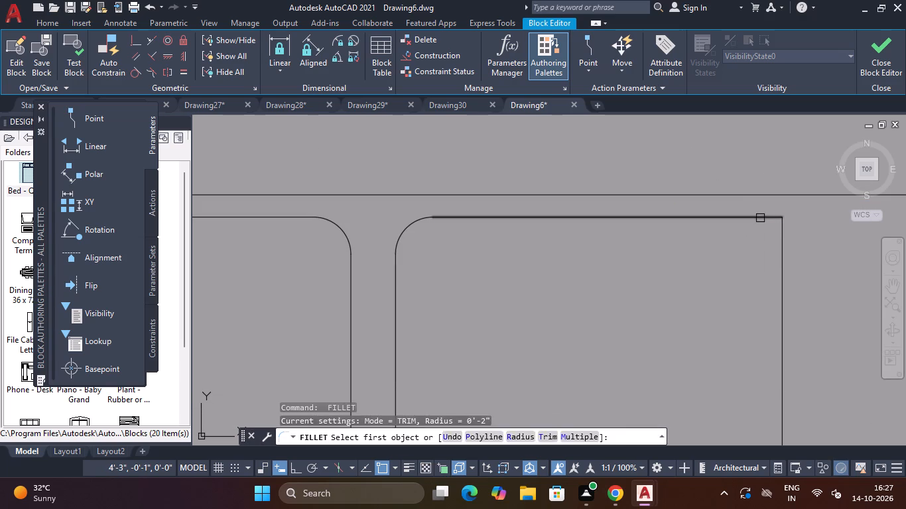
click(760, 218)
click(784, 260)
Round both head-end corners of the bed outline with 2" fillets.
scroll(788, 256, down, 5)
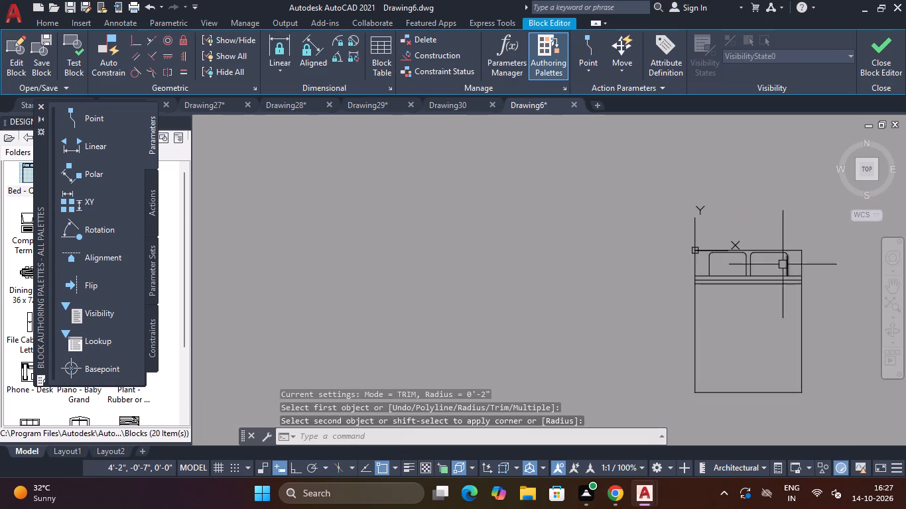
scroll(796, 246, up, 2)
key(space)
click(796, 256)
click(810, 275)
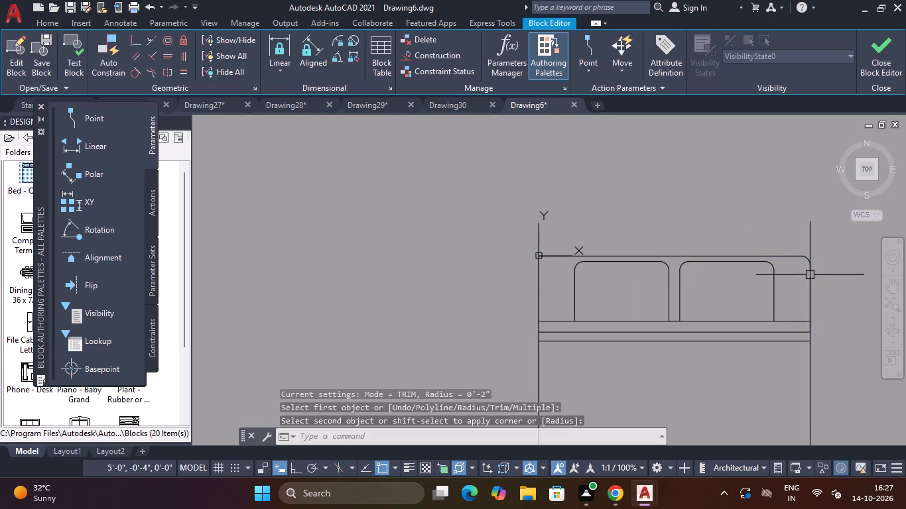
key(space)
click(550, 255)
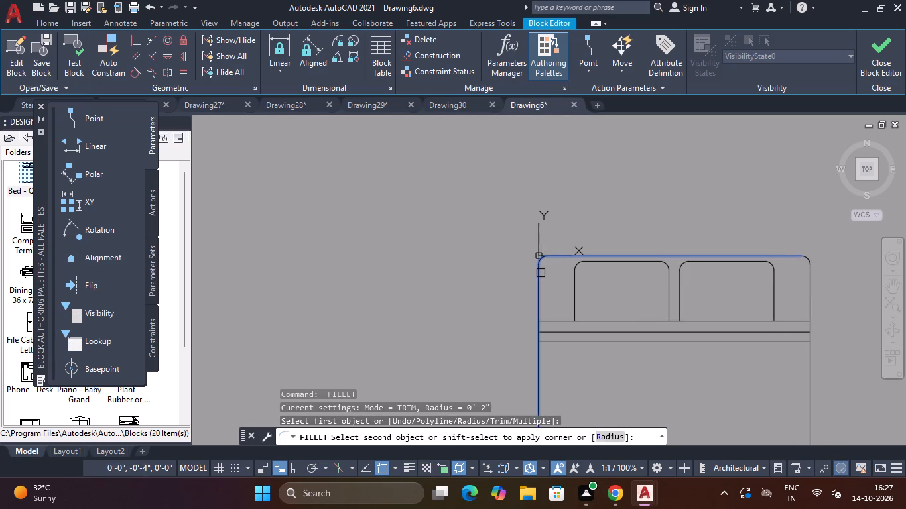
click(541, 273)
Round both foot-end corners of the bed outline with 2" fillets.
scroll(547, 264, down, 4)
scroll(556, 311, up, 3)
key(space)
click(518, 310)
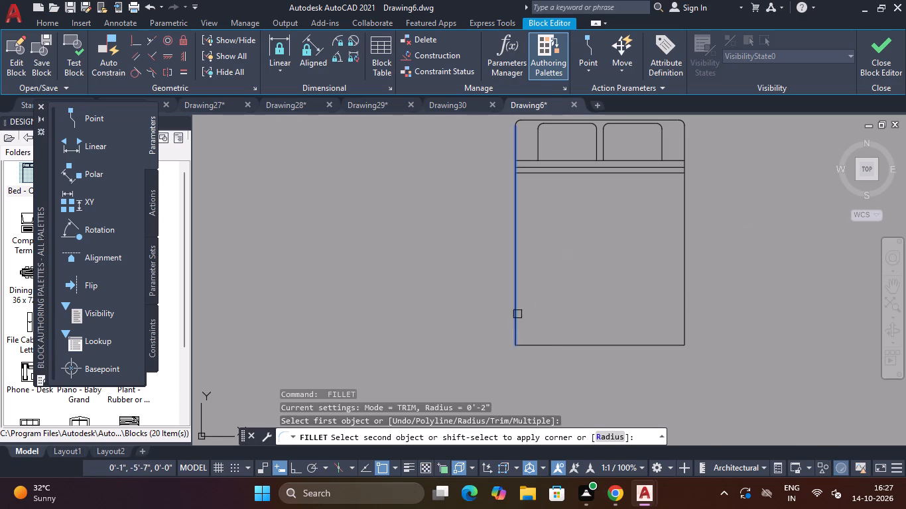
click(544, 344)
key(space)
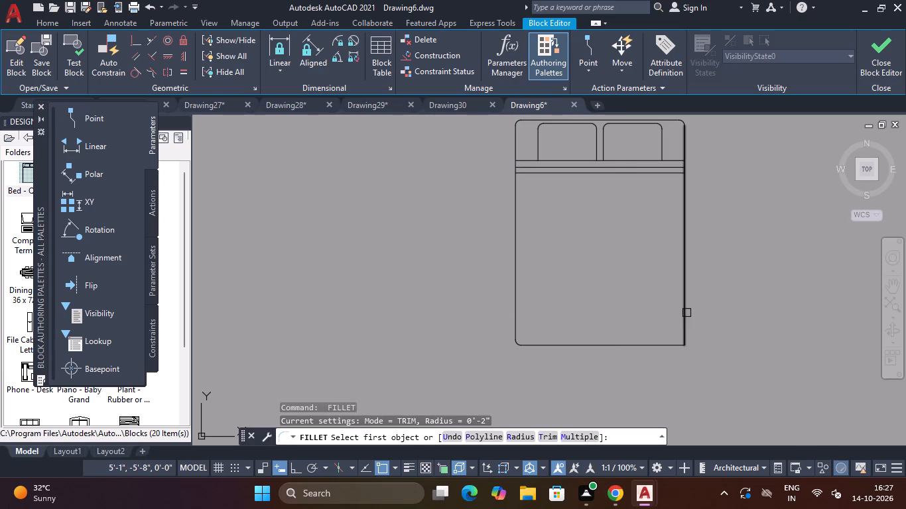
click(686, 313)
click(662, 346)
key(space)
scroll(679, 240, down, 3)
scroll(688, 211, up, 1)
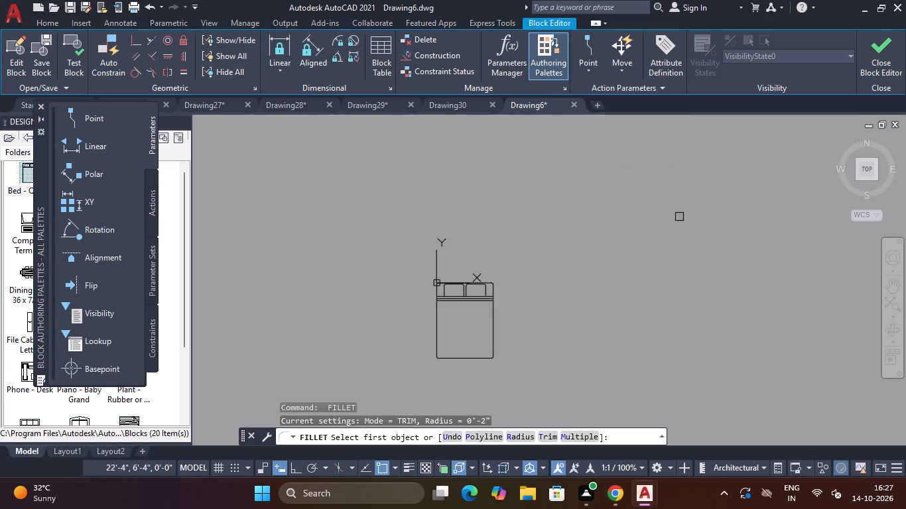
scroll(492, 299, up, 2)
key(Escape)
Draw a 1'6" by 1'6" rectangle as a nightstand just off the bed's right edge, near the headboard.
text(REC)
key(space)
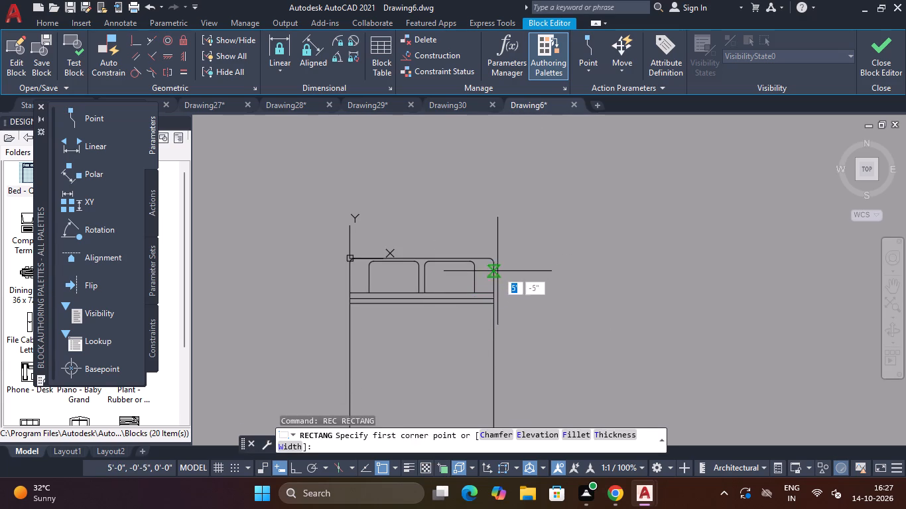
click(499, 262)
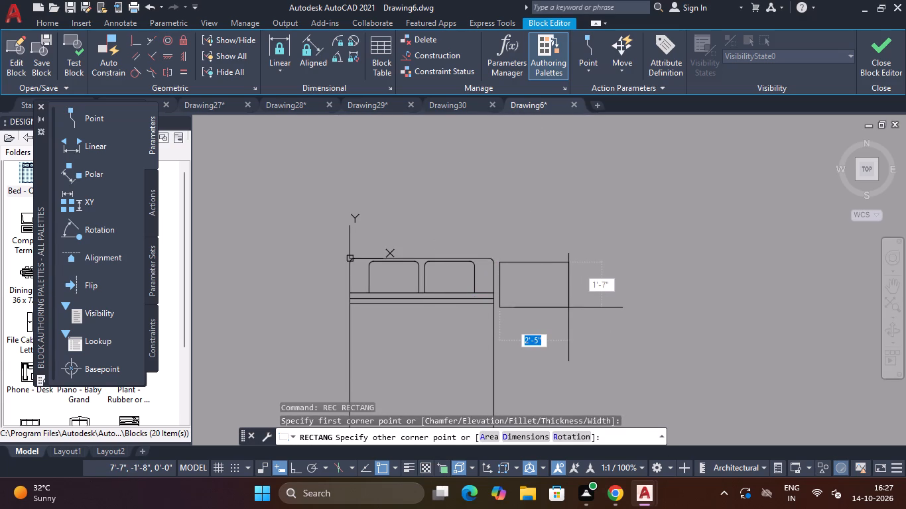
text(1')
text(6")
key(Tab)
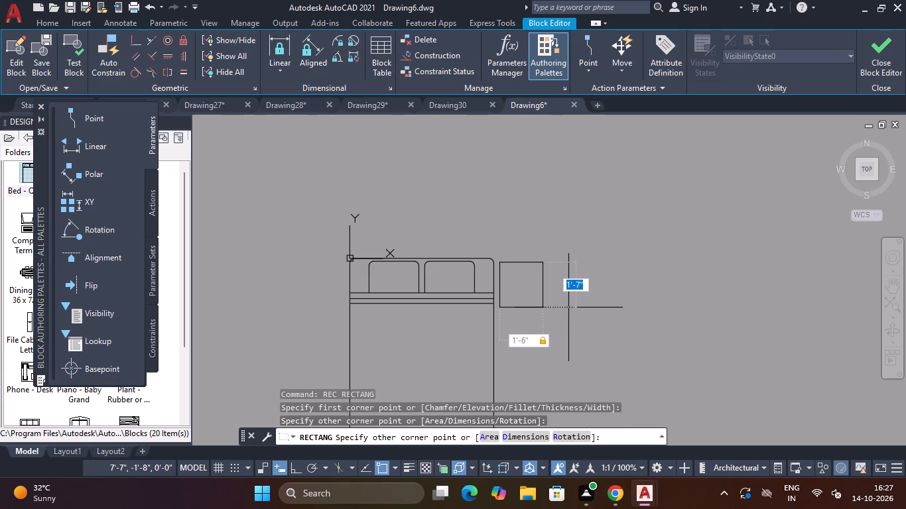
text(1'6")
key(Return)
key(Escape)
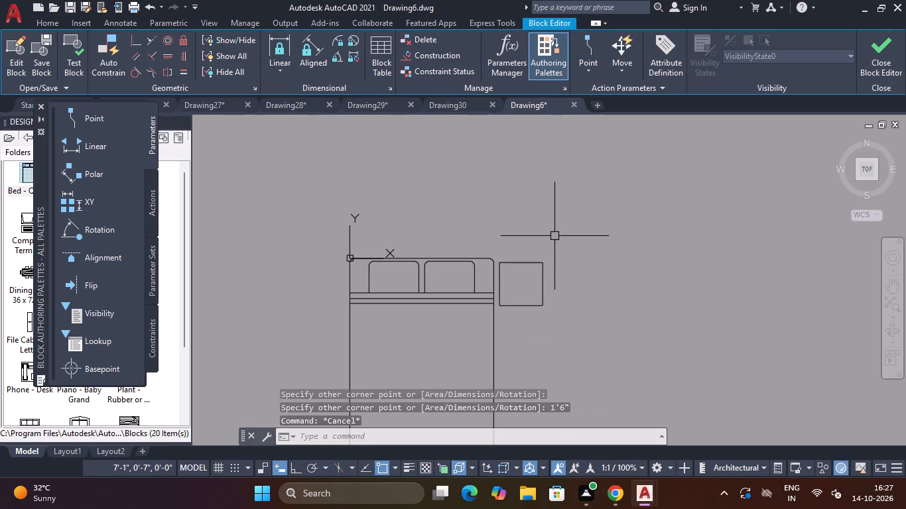
Copy the nightstand square from its centre horizontally about 7' to the left side of the bed, with Ortho on.
click(554, 231)
click(533, 306)
text(CO)
key(Return)
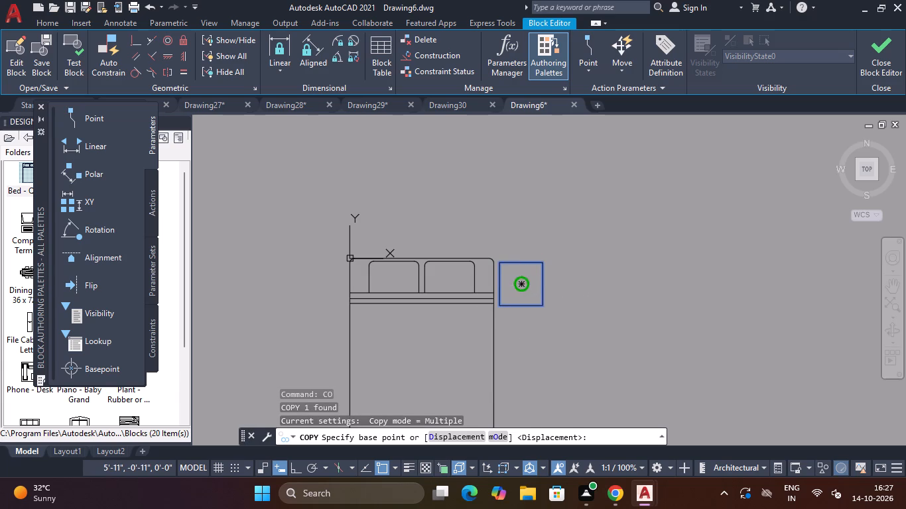
click(521, 287)
key(F8)
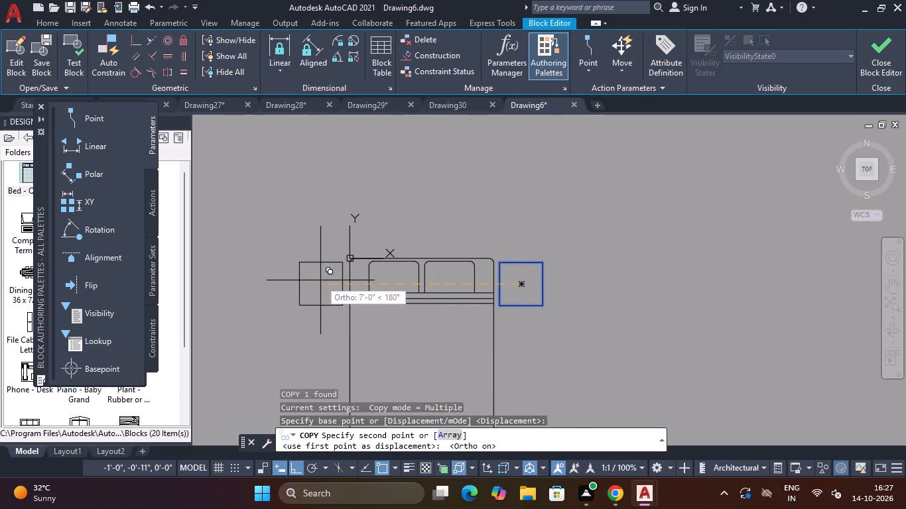
click(324, 281)
key(Escape)
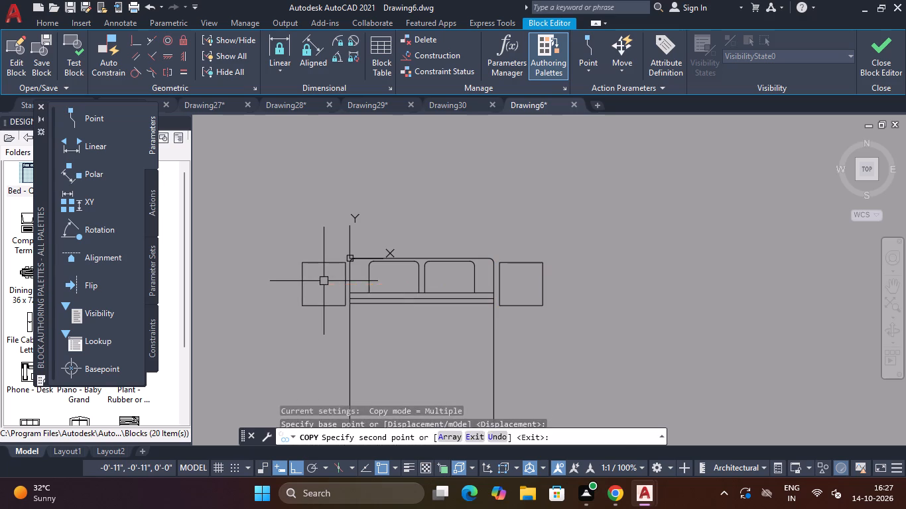
Fillet the left nightstand's top-left and bottom-right corners with the 2" radius.
text(F)
key(space)
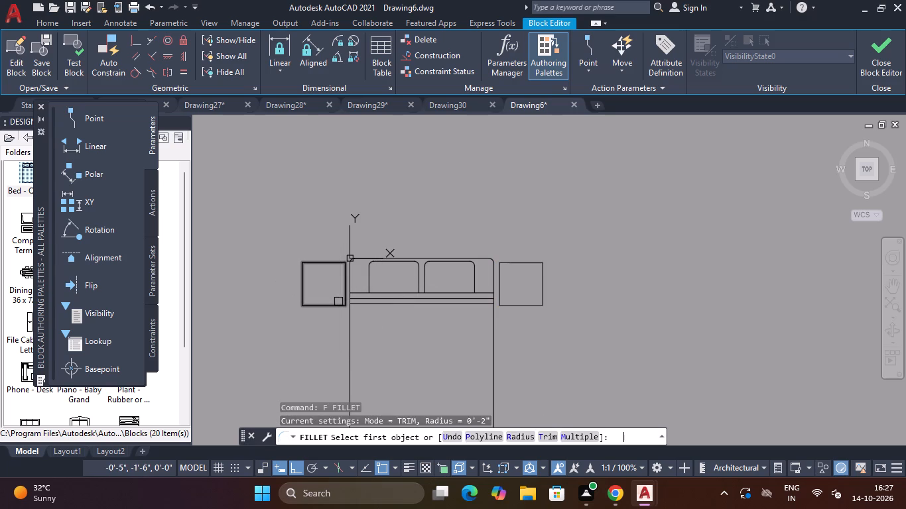
scroll(309, 267, up, 3)
click(318, 249)
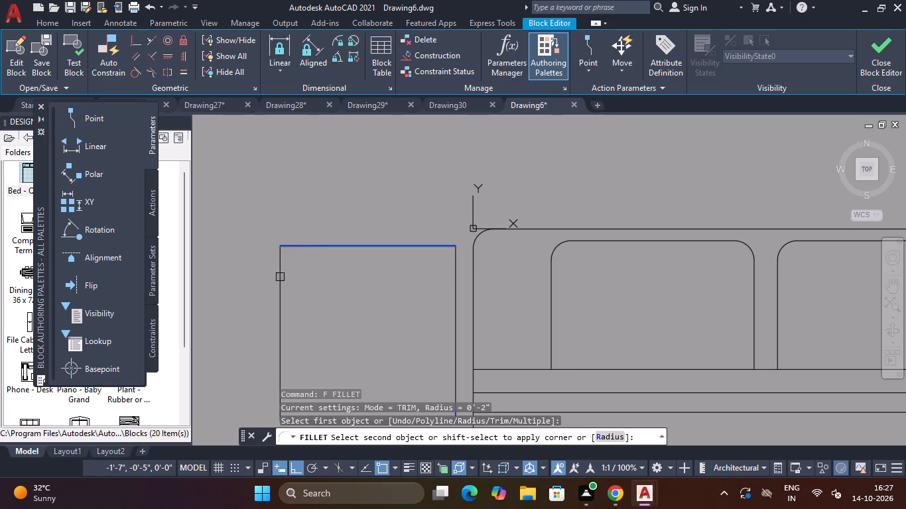
click(278, 278)
scroll(337, 269, down, 3)
key(space)
click(347, 265)
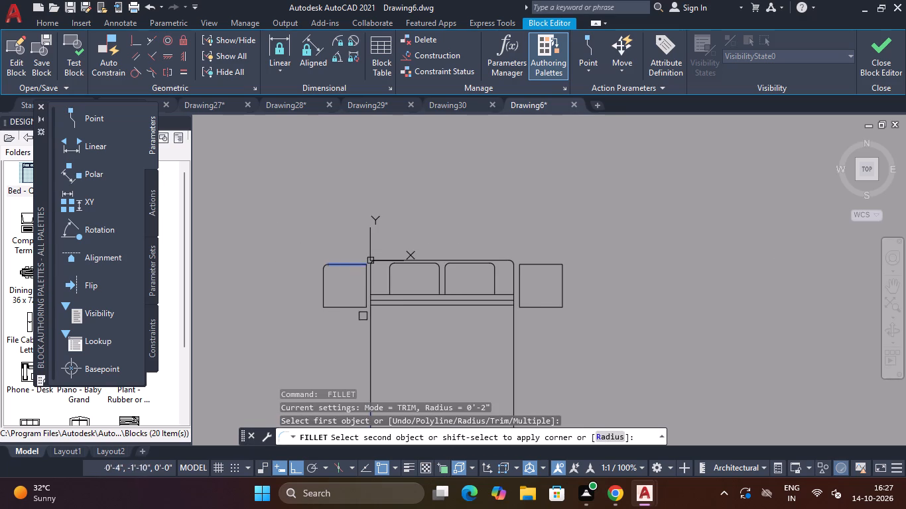
key(Escape)
key(space)
scroll(363, 294, up, 3)
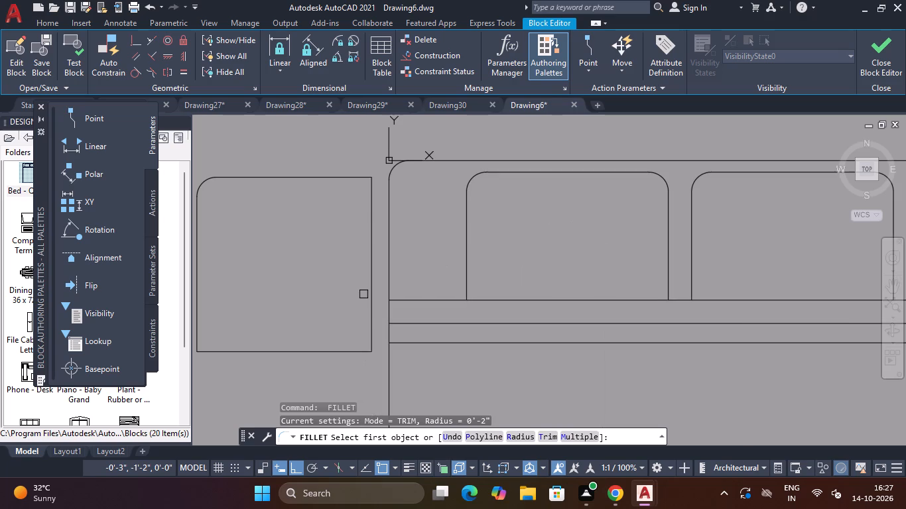
click(369, 294)
click(350, 351)
Fillet the right nightstand's top-right and bottom-left corners with the 2" radius.
scroll(361, 328, down, 4)
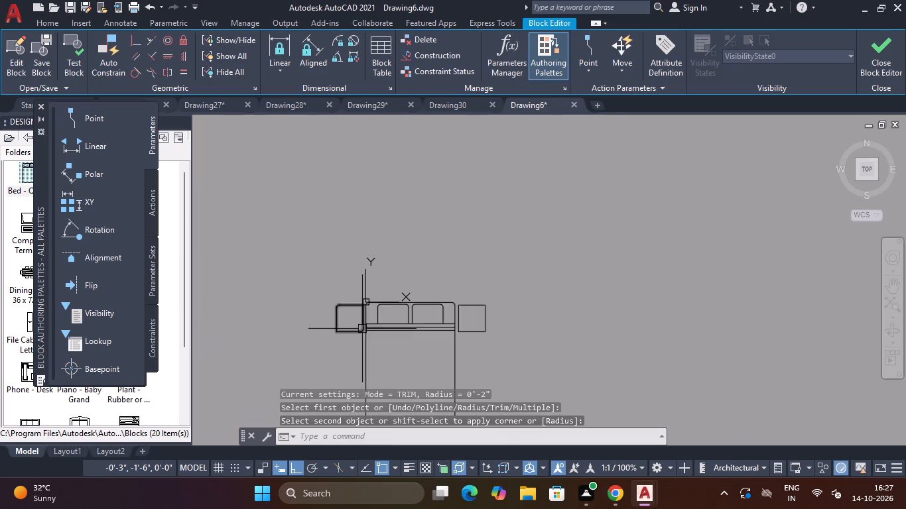
key(space)
scroll(449, 318, up, 3)
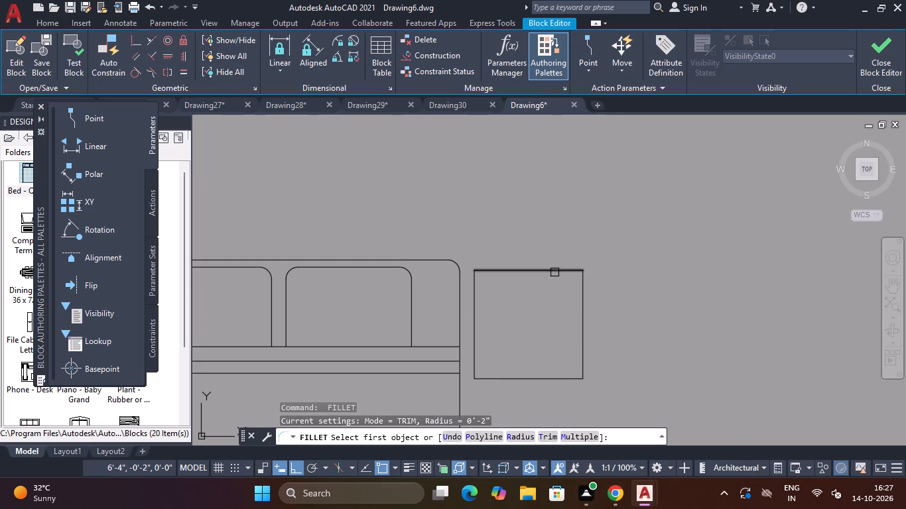
click(553, 272)
click(582, 290)
key(space)
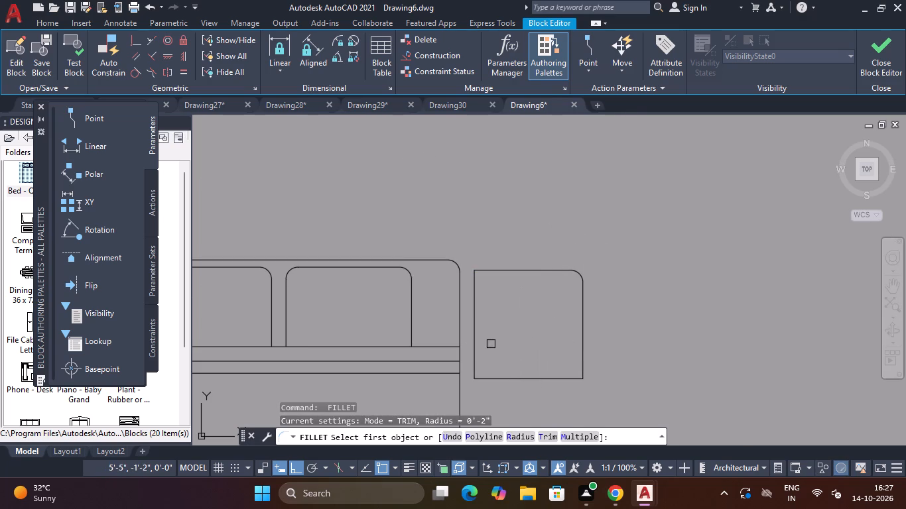
click(475, 347)
click(493, 379)
scroll(517, 335, down, 4)
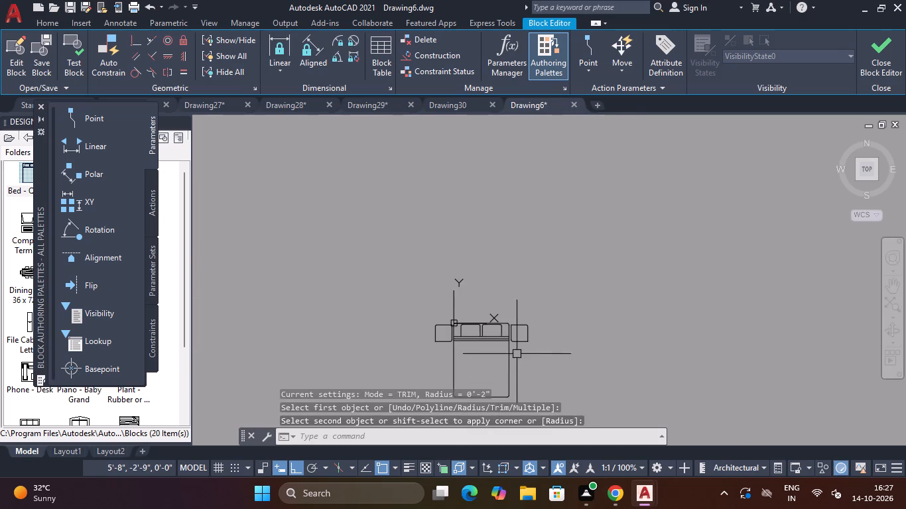
key(Escape)
Close the block editor and save the changes to the Bed - Queen block.
scroll(452, 336, up, 3)
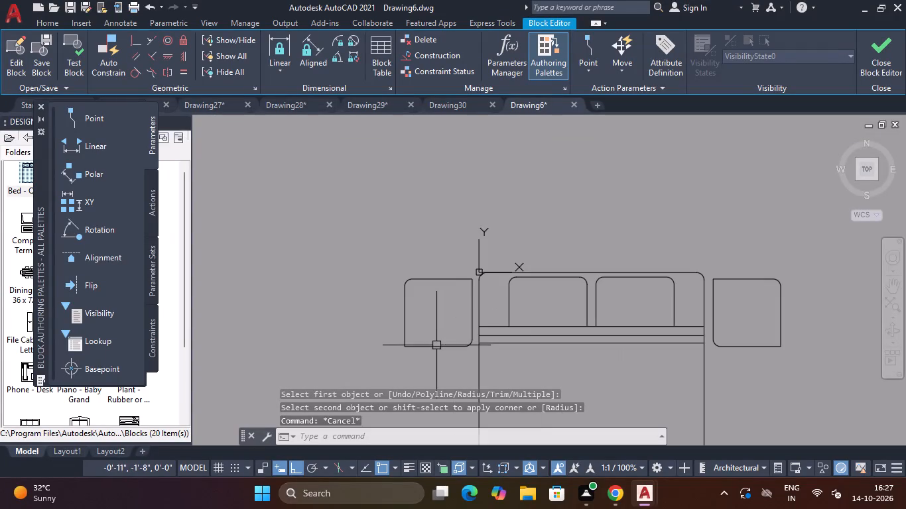
scroll(437, 344, down, 2)
scroll(603, 301, down, 3)
scroll(601, 343, up, 2)
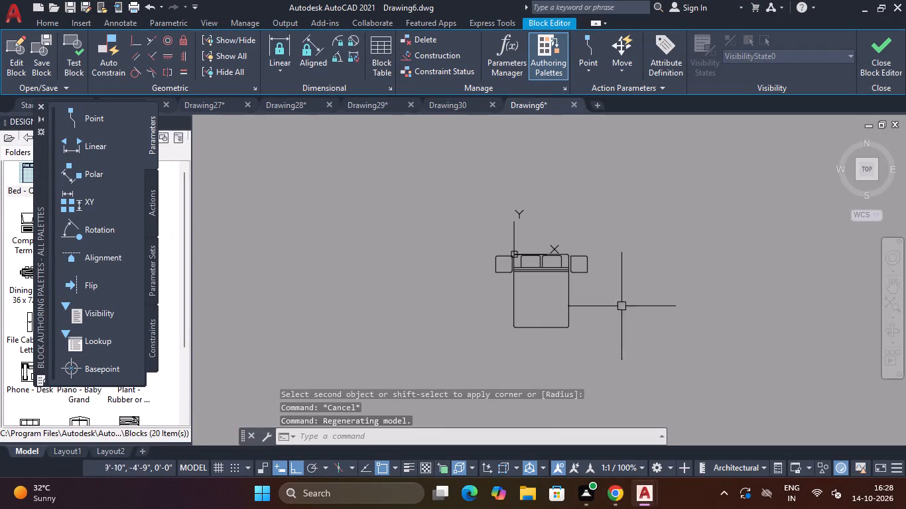
scroll(745, 68, up, 1)
click(889, 58)
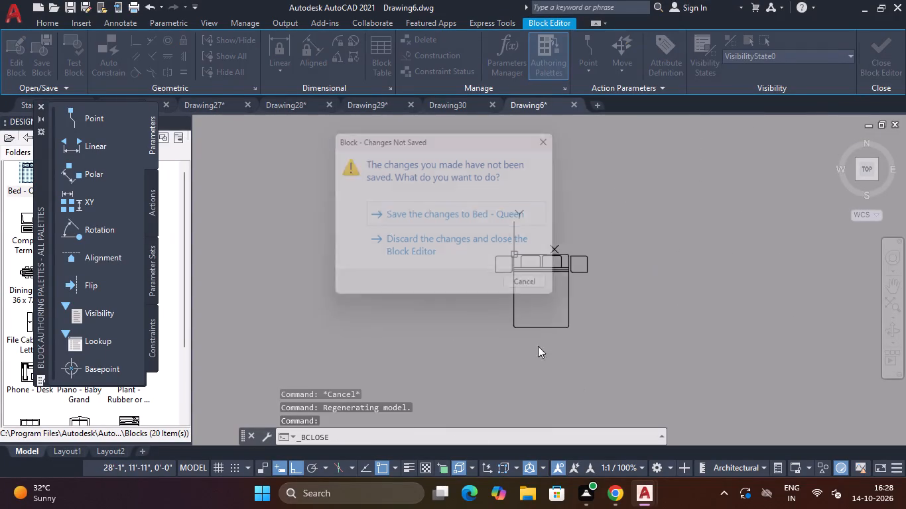
click(486, 221)
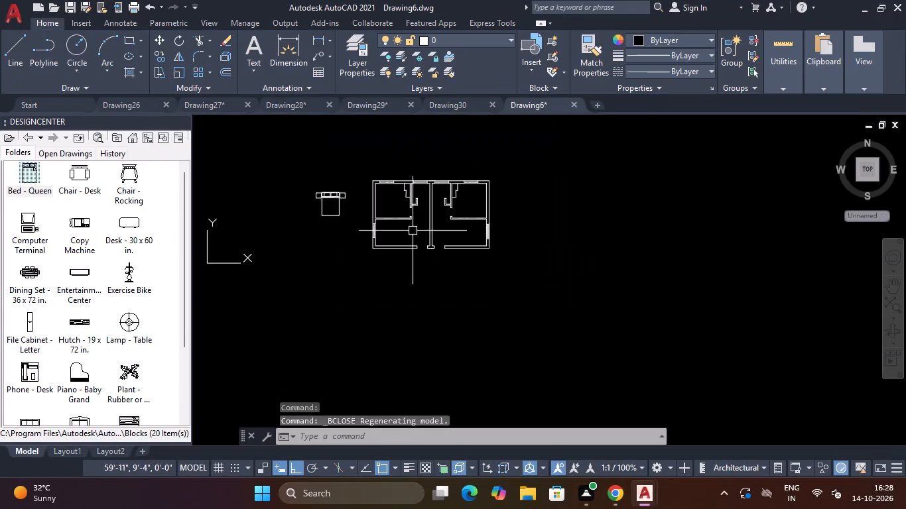
scroll(352, 188, up, 2)
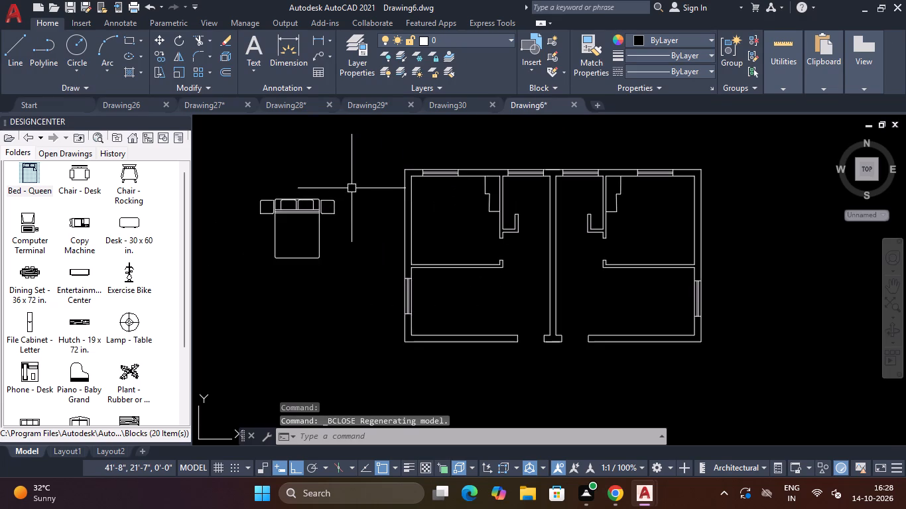
Rotate the queen bed block 270° about a point on its right nightstand, with Ortho on.
click(356, 180)
click(199, 296)
text(RO)
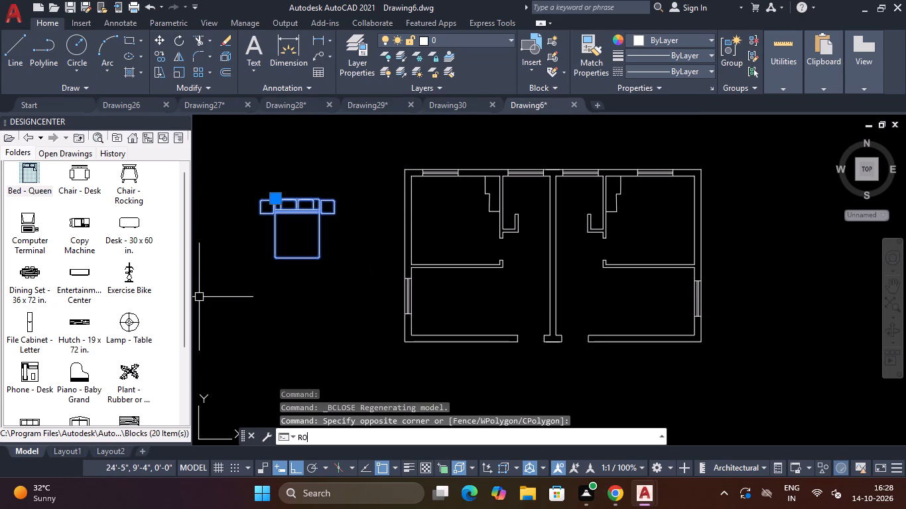
key(Return)
click(333, 201)
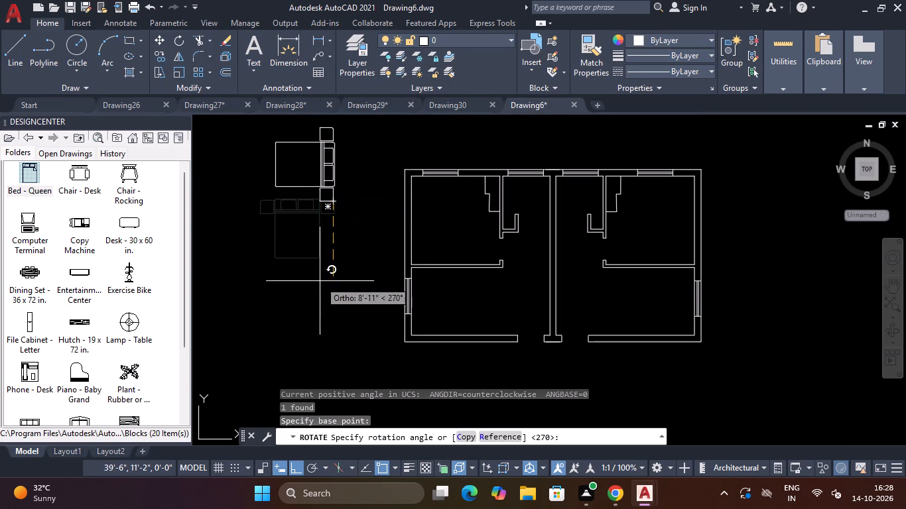
click(320, 282)
Copy the rotated bed block into the right unit's upper bedroom, headboard beside the right outer wall, with Ortho off.
click(354, 119)
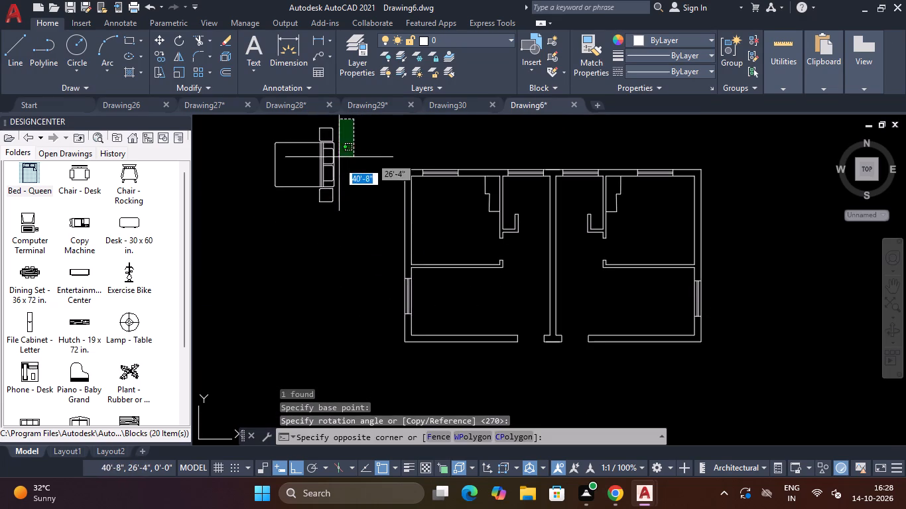
click(300, 240)
text(CO)
key(Return)
click(306, 164)
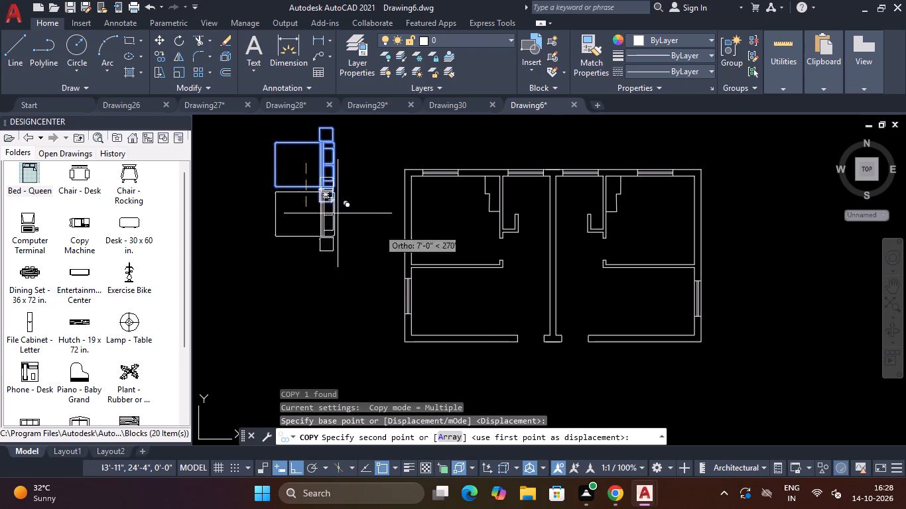
key(F8)
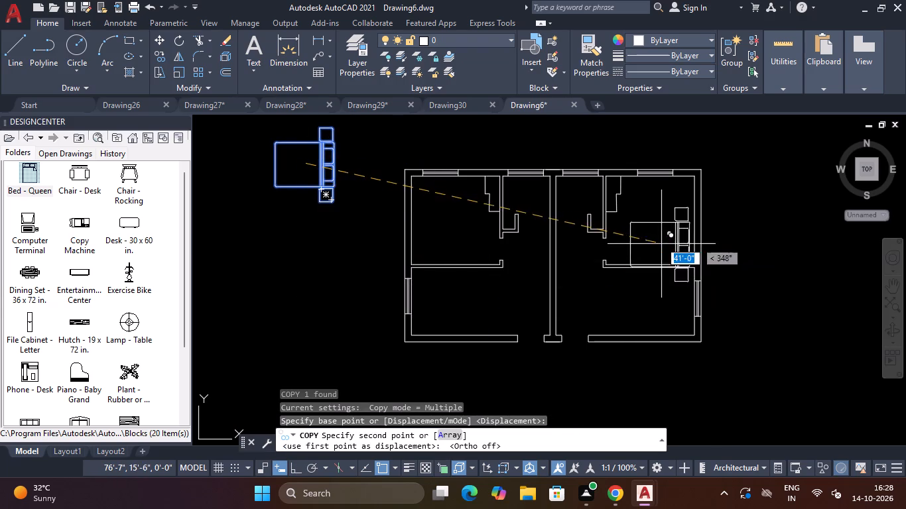
scroll(659, 229, up, 2)
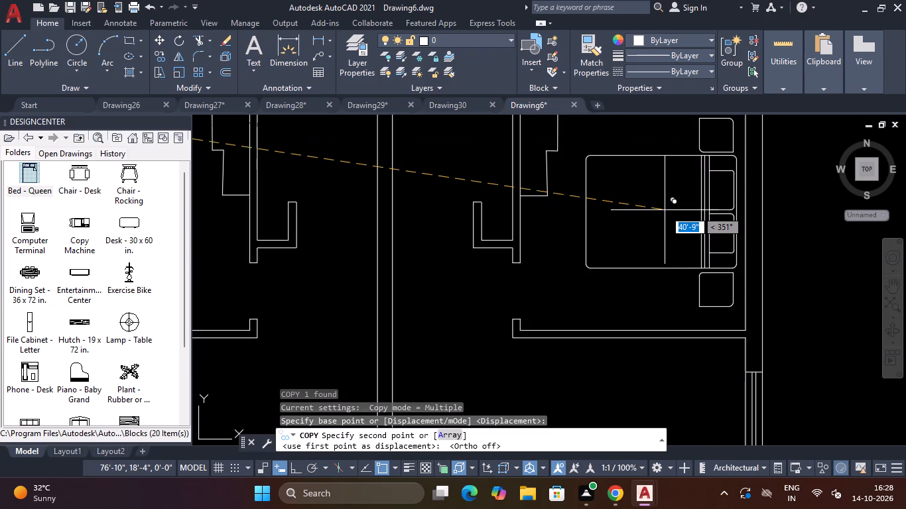
scroll(665, 210, down, 2)
scroll(665, 210, up, 1)
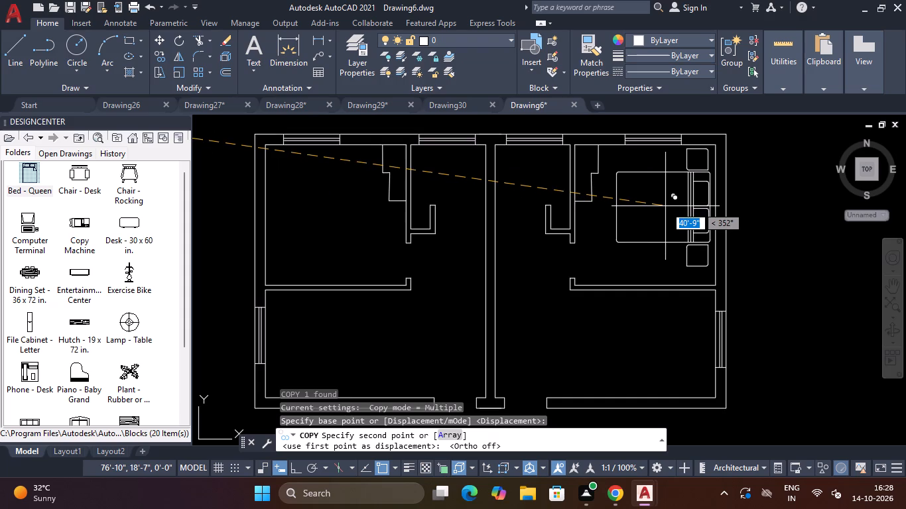
click(667, 207)
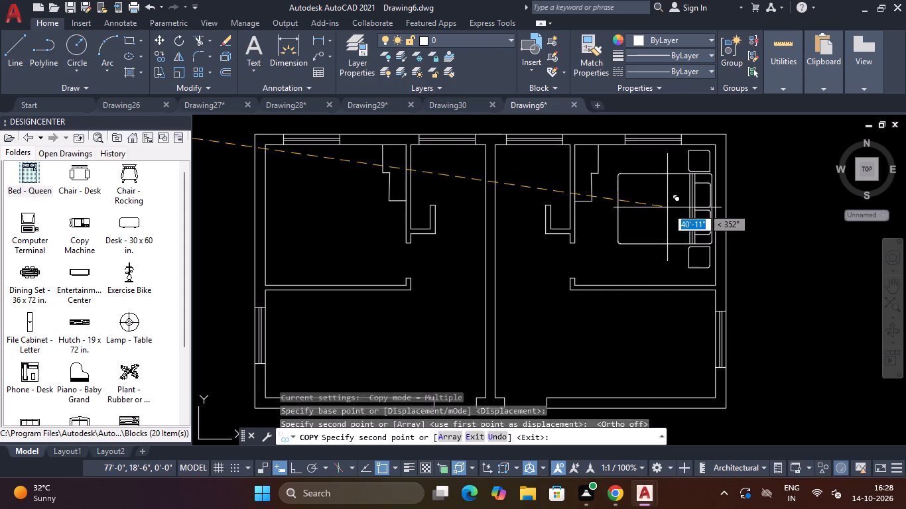
key(Escape)
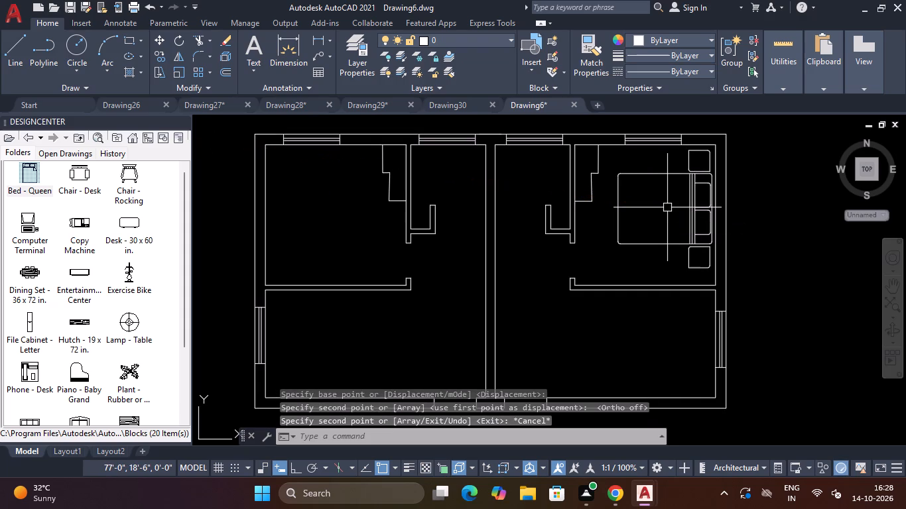
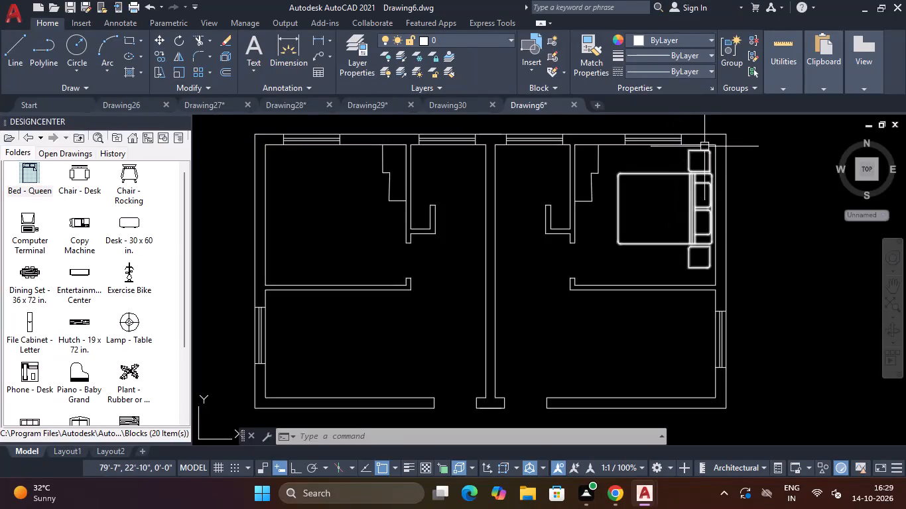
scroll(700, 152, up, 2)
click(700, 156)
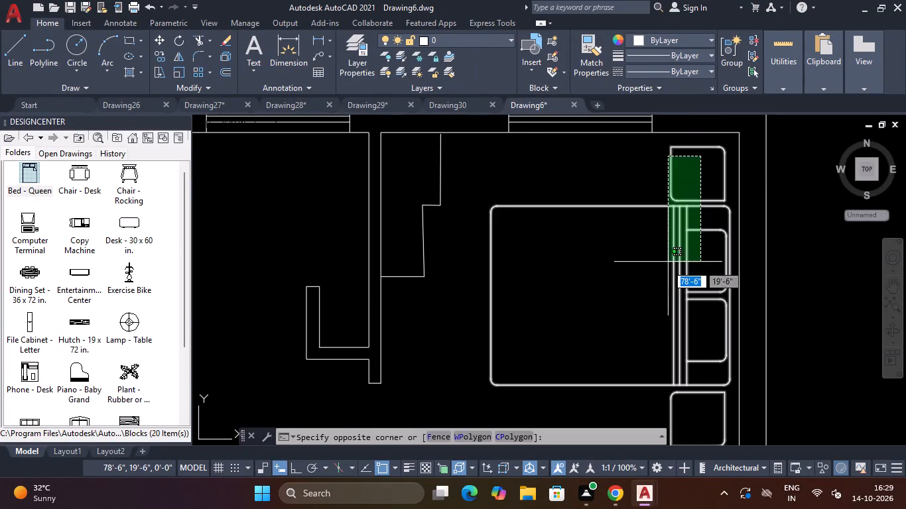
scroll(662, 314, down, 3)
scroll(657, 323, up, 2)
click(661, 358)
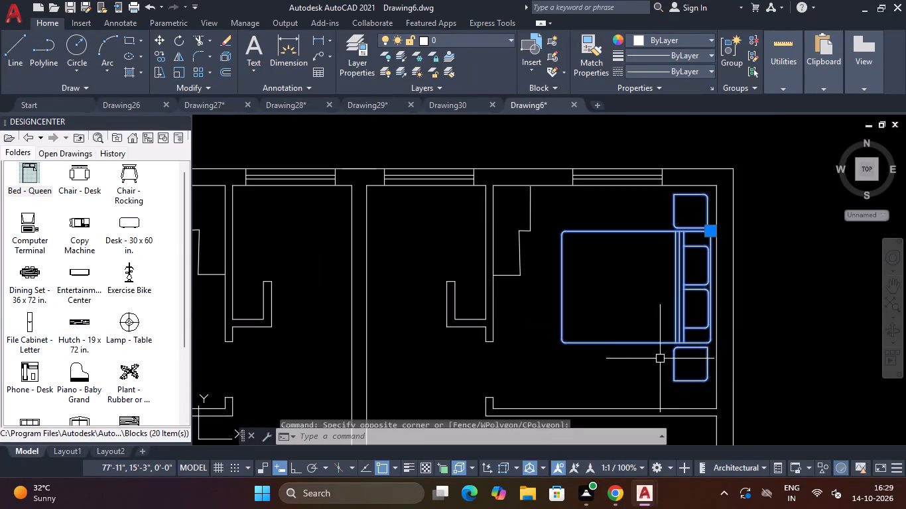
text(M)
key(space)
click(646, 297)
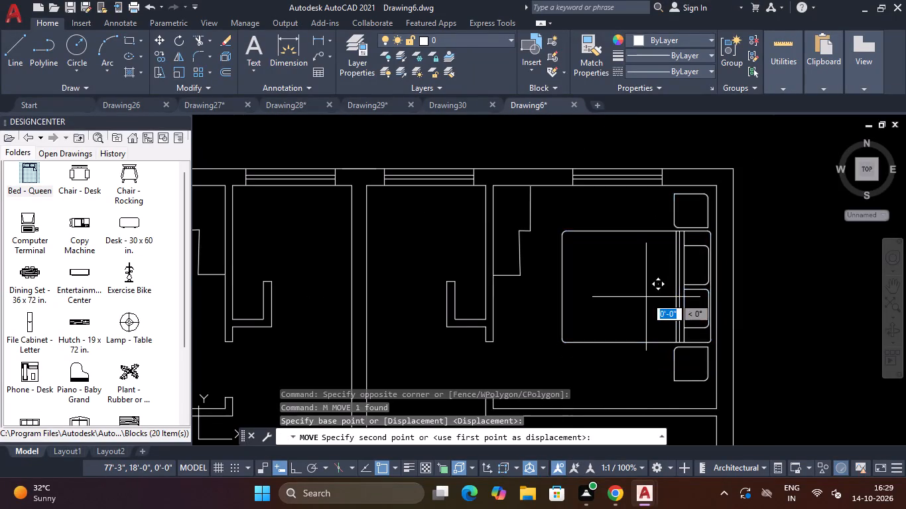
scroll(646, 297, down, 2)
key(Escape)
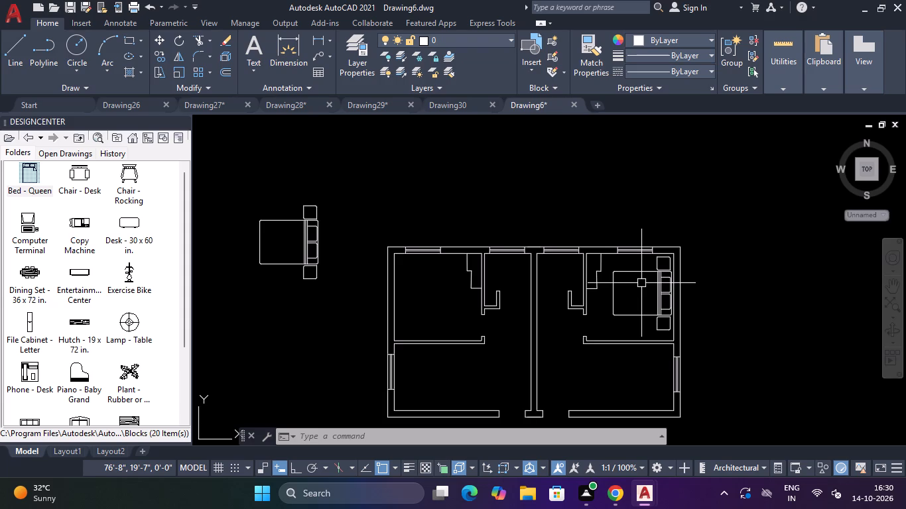
Copy the right unit's bed block to the empty area outside the plan's upper-right corner, about 14'-7" away at 50°.
scroll(653, 266, up, 1)
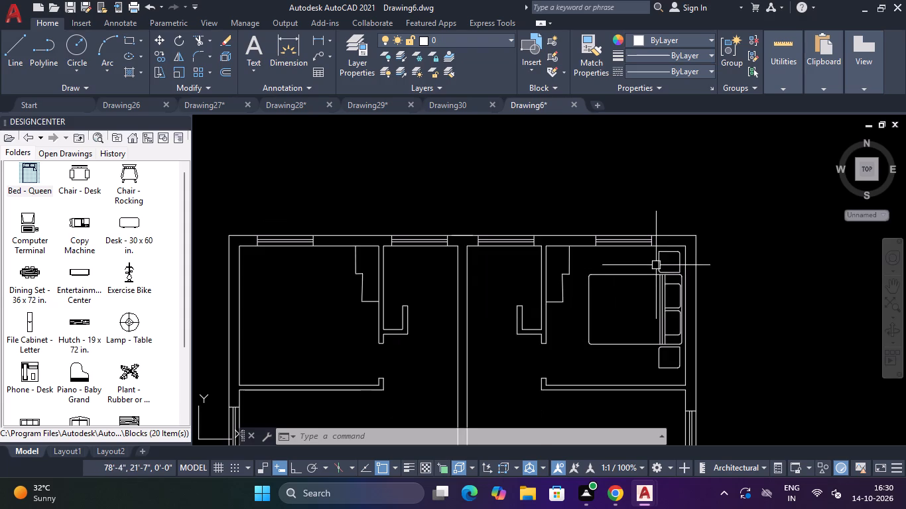
click(666, 260)
click(644, 355)
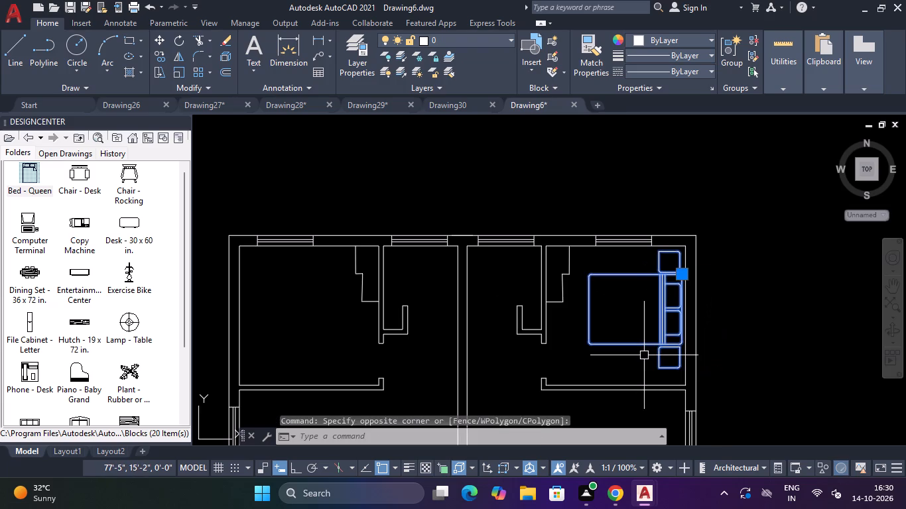
text(CO)
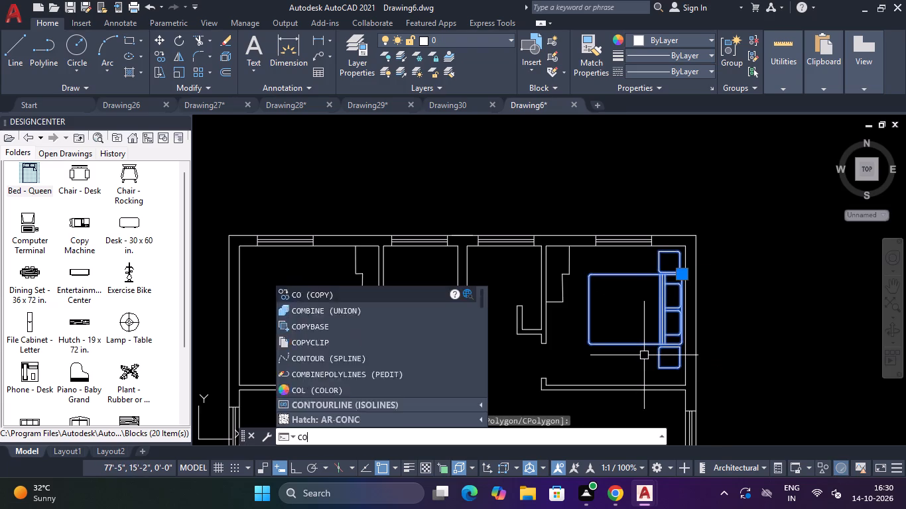
key(Return)
click(647, 321)
scroll(716, 296, down, 2)
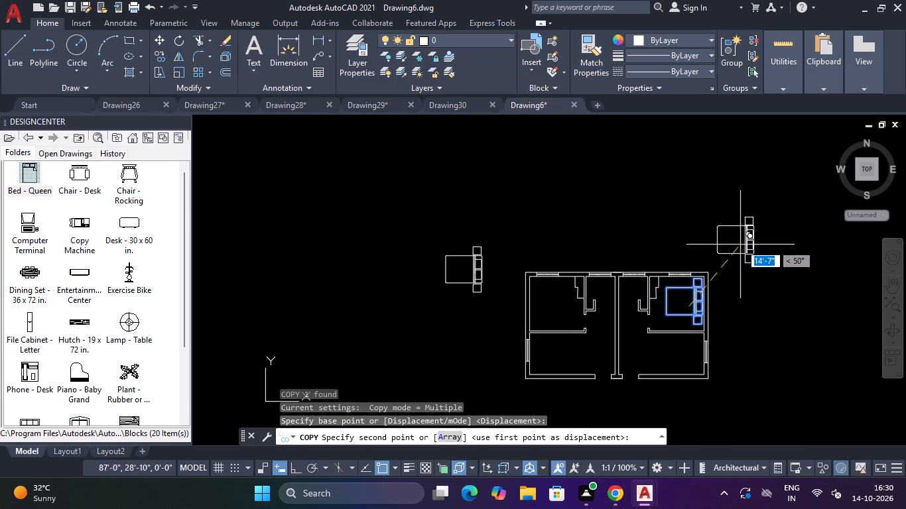
click(740, 244)
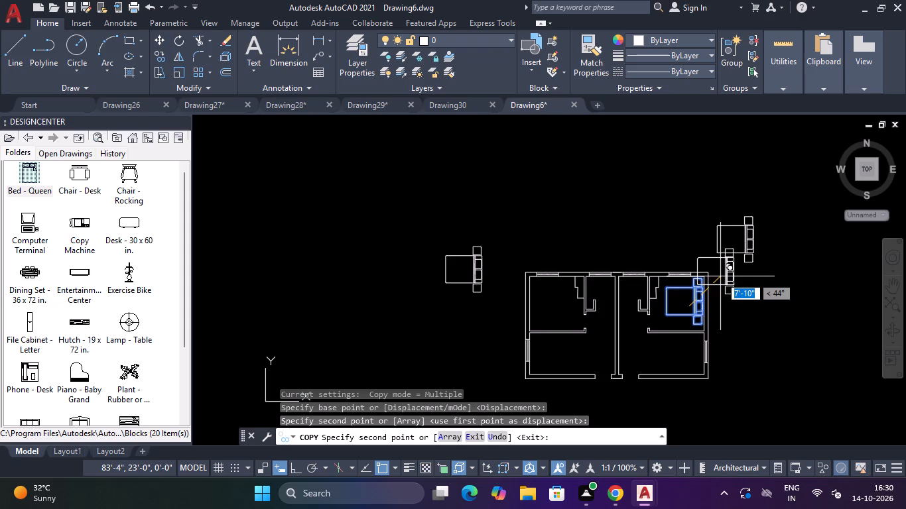
key(Escape)
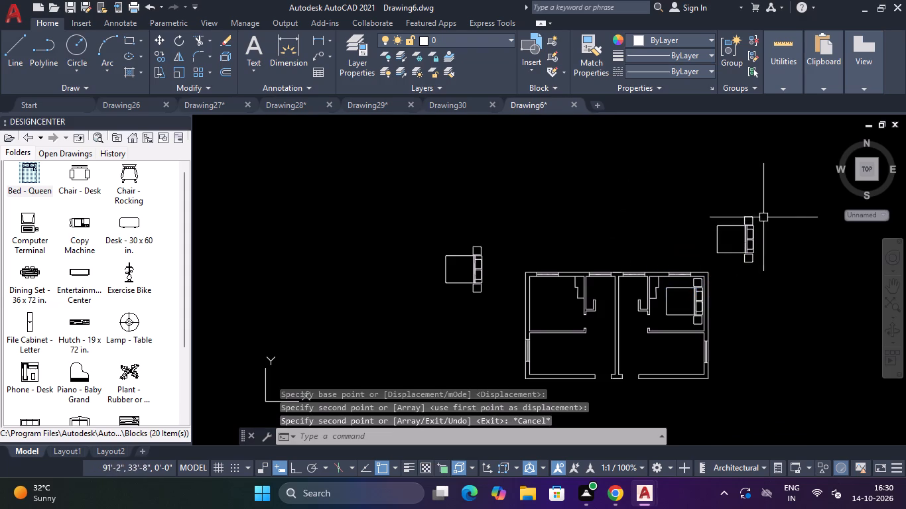
Rotate the new bed copy half a turn about its upper nightstand's corner, with Ortho on, so the headboard faces left.
click(770, 196)
click(734, 266)
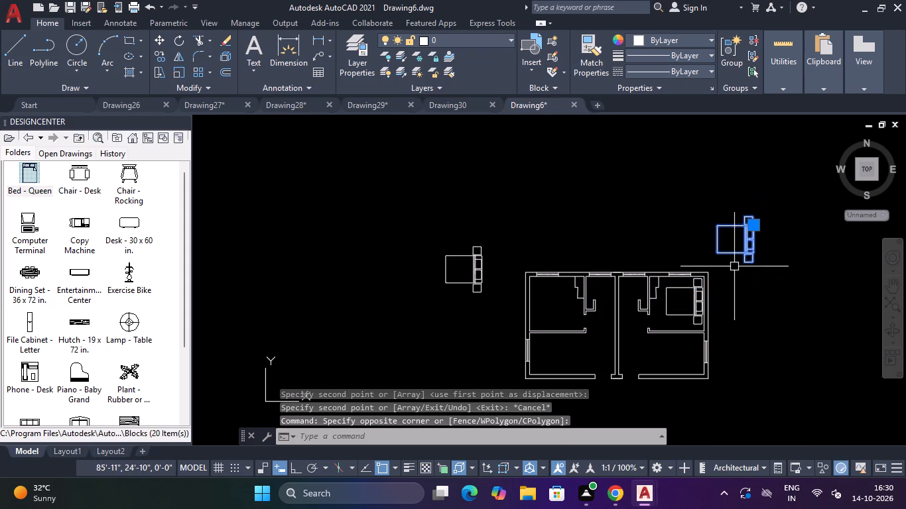
text(RO)
key(Return)
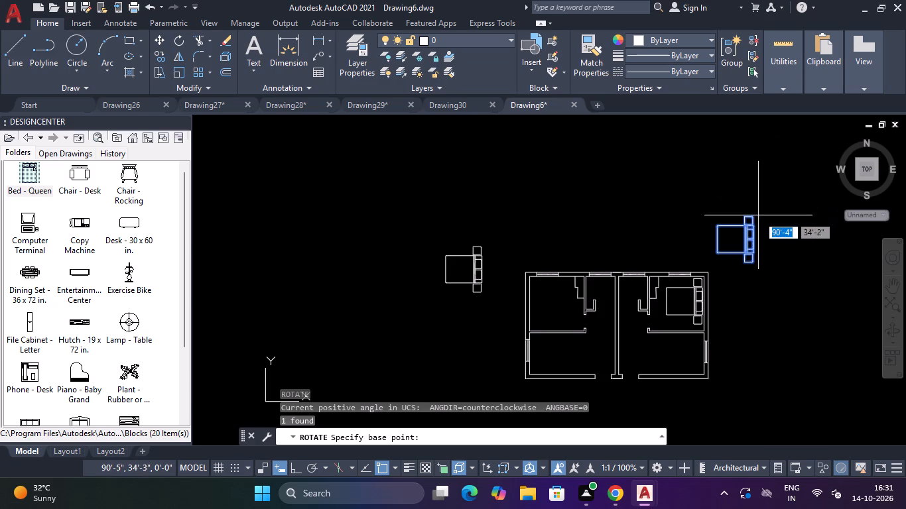
click(756, 215)
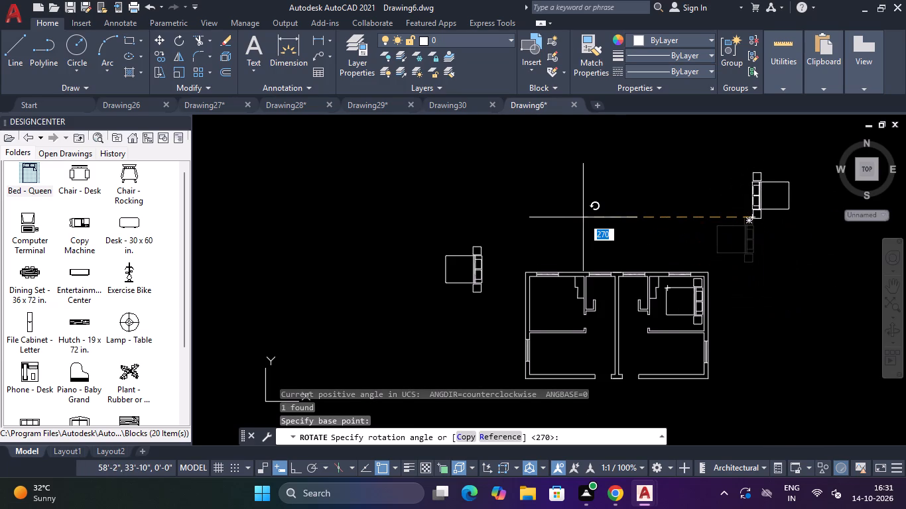
key(F8)
click(614, 215)
key(Escape)
Move the rotated bed copy into the left unit's upper bedroom, headboard beside the left outer wall, with Ortho off.
drag(767, 144, 759, 167)
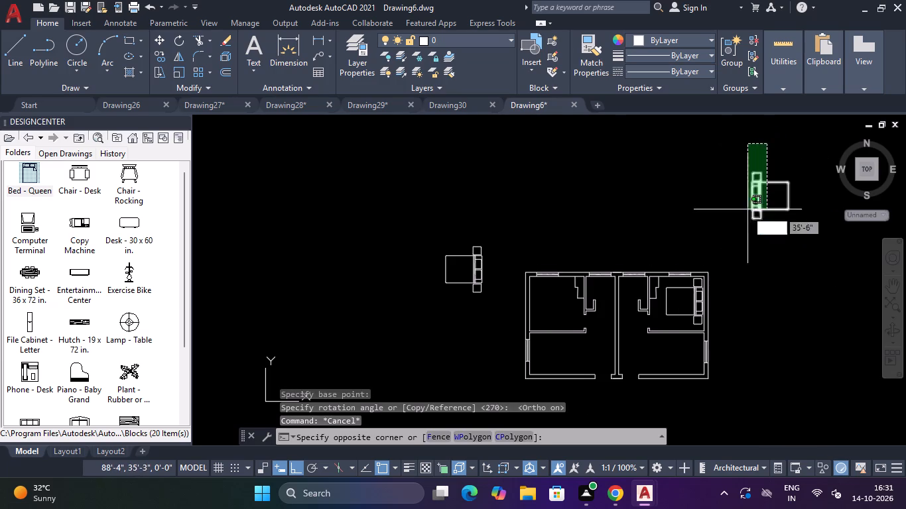
click(737, 229)
text(M)
key(space)
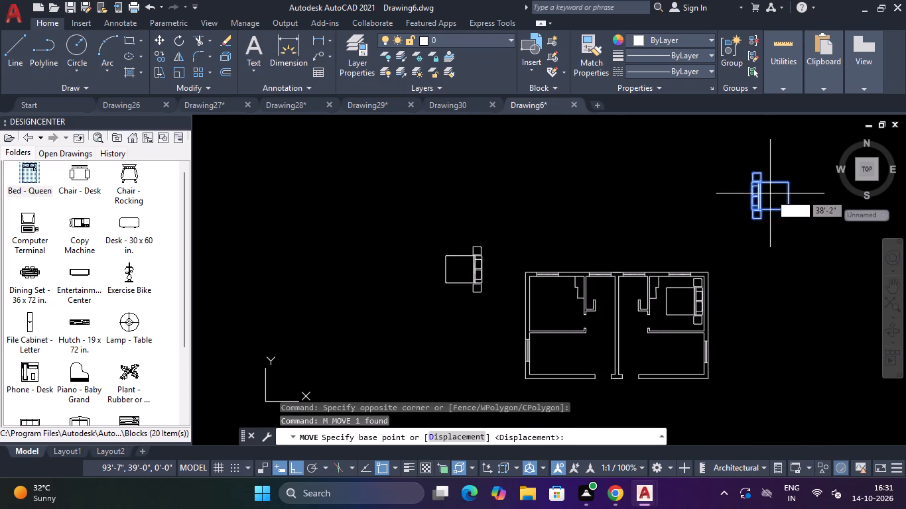
click(768, 196)
key(F8)
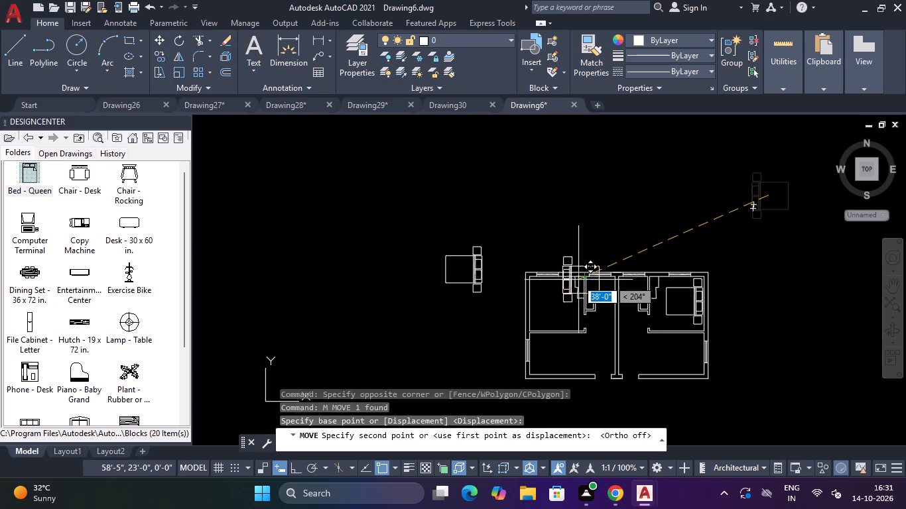
scroll(543, 301, up, 2)
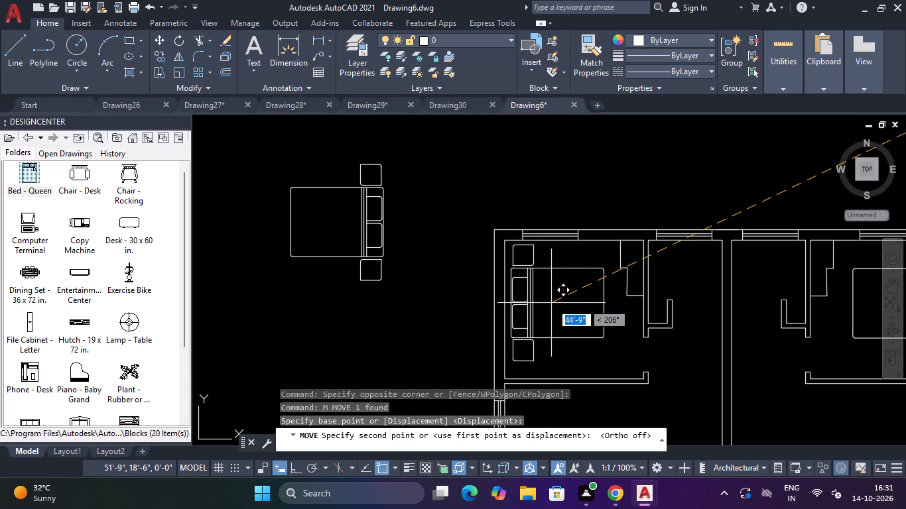
click(550, 300)
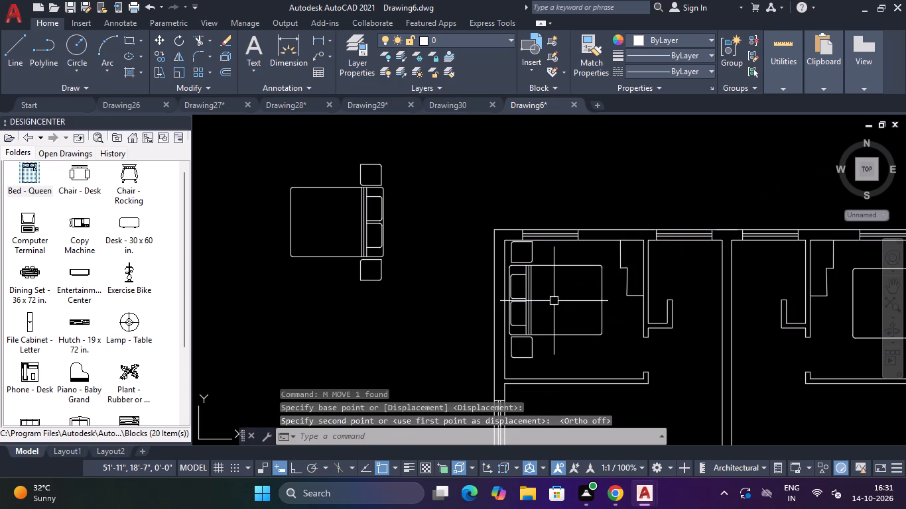
key(Escape)
key(Escape)
Delete the spare bed block lying outside the floor plan, to the left of the units.
scroll(558, 300, down, 3)
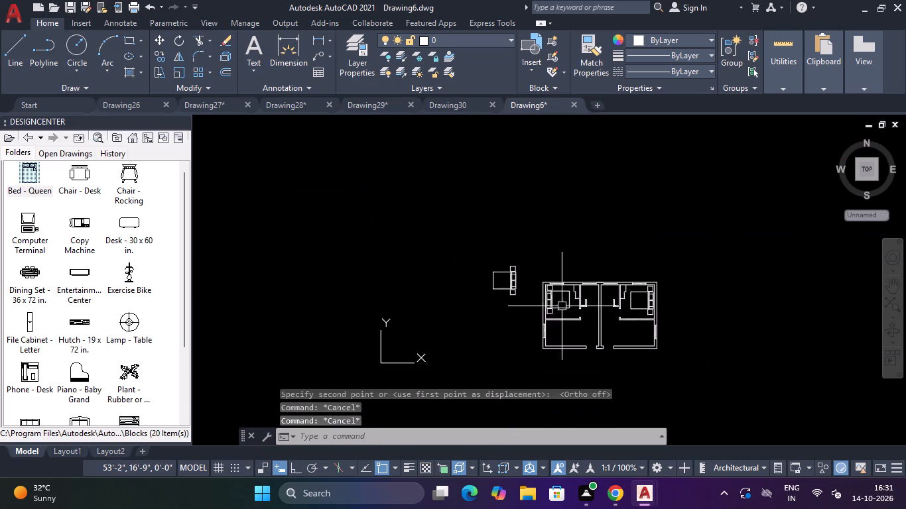
key(Escape)
key(Escape)
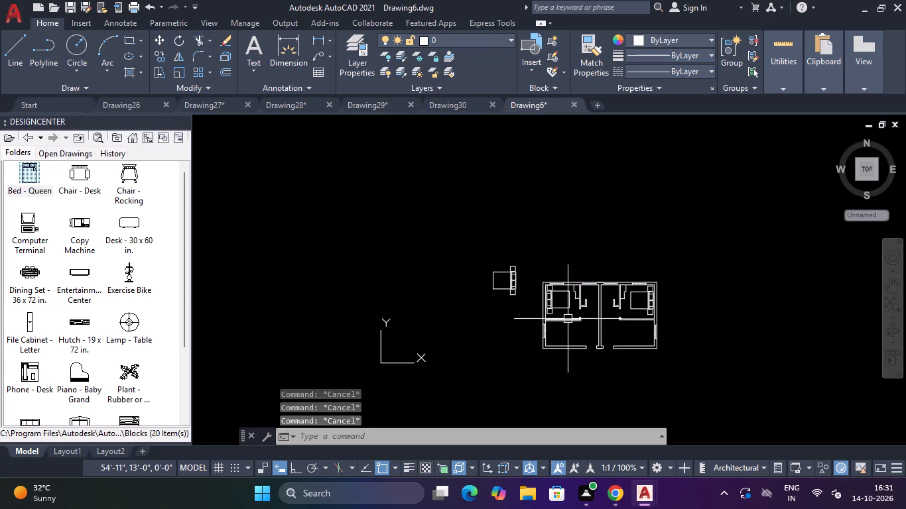
click(539, 231)
click(497, 297)
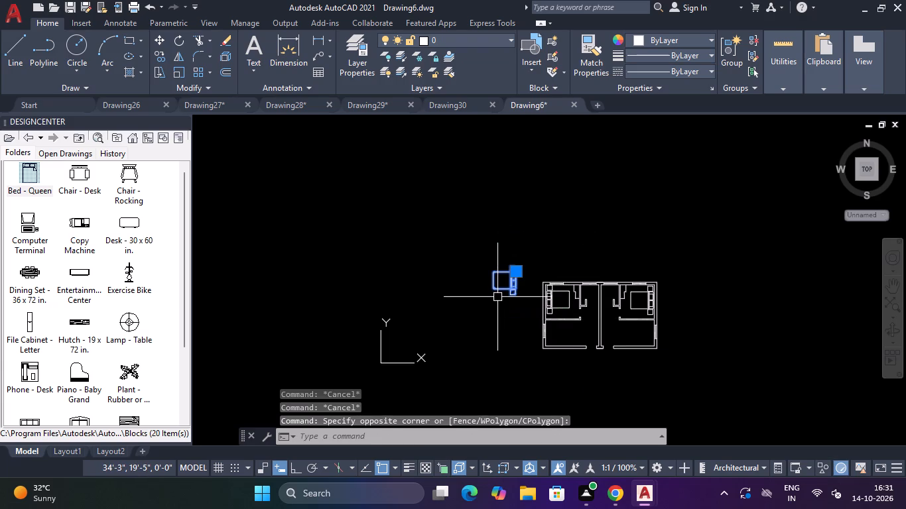
key(Delete)
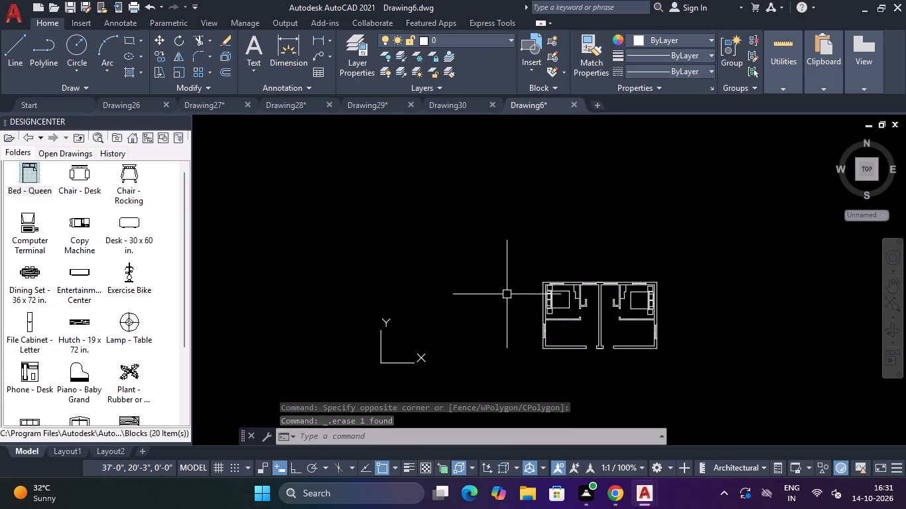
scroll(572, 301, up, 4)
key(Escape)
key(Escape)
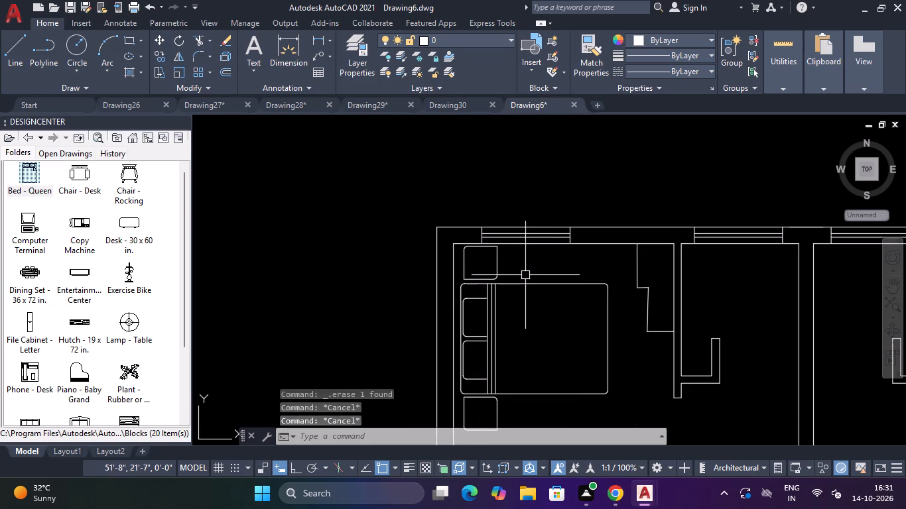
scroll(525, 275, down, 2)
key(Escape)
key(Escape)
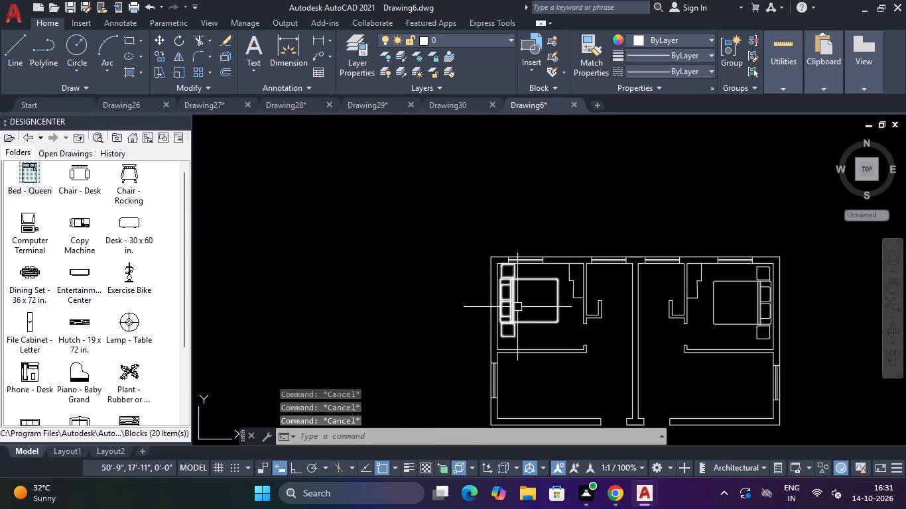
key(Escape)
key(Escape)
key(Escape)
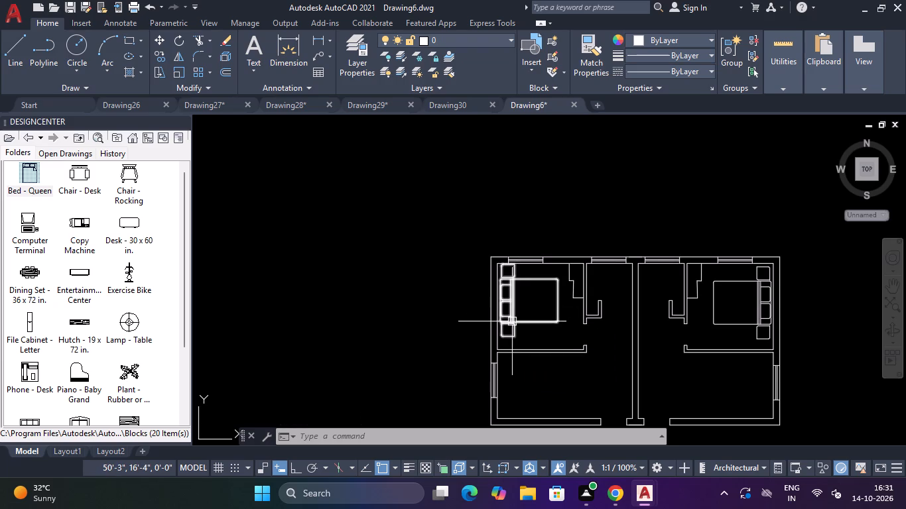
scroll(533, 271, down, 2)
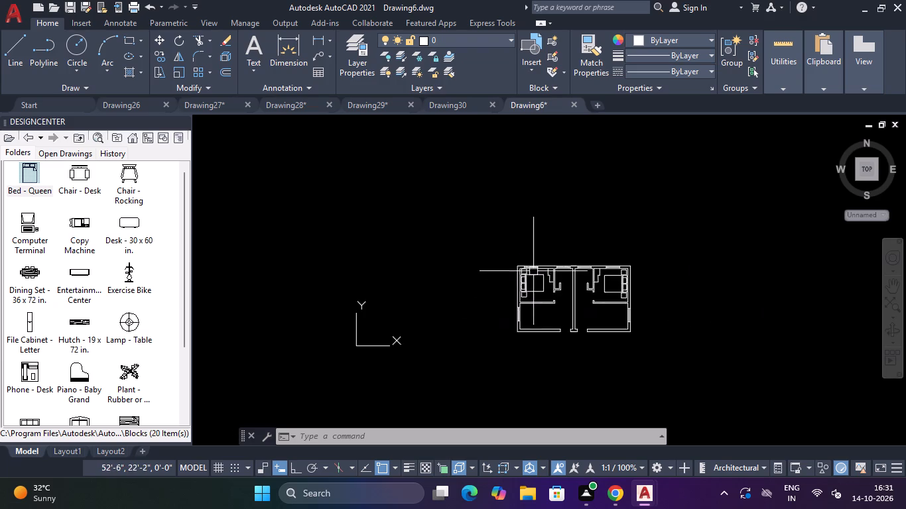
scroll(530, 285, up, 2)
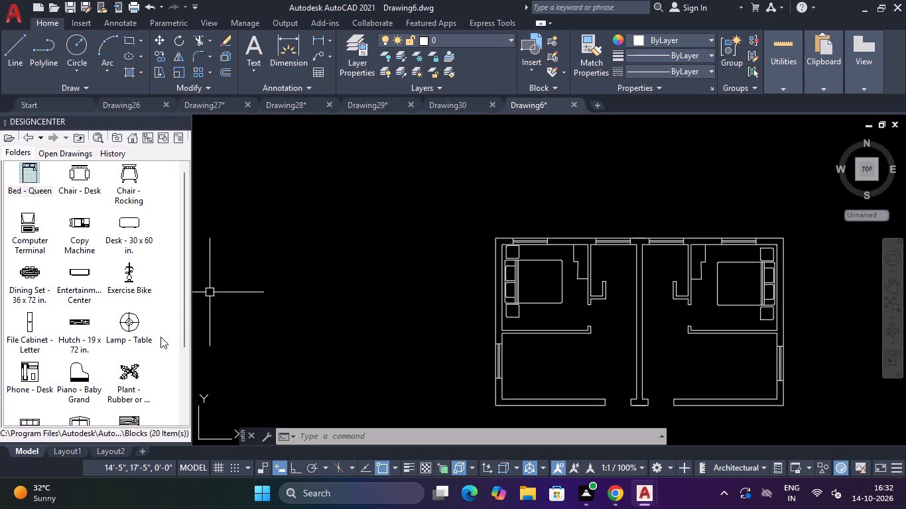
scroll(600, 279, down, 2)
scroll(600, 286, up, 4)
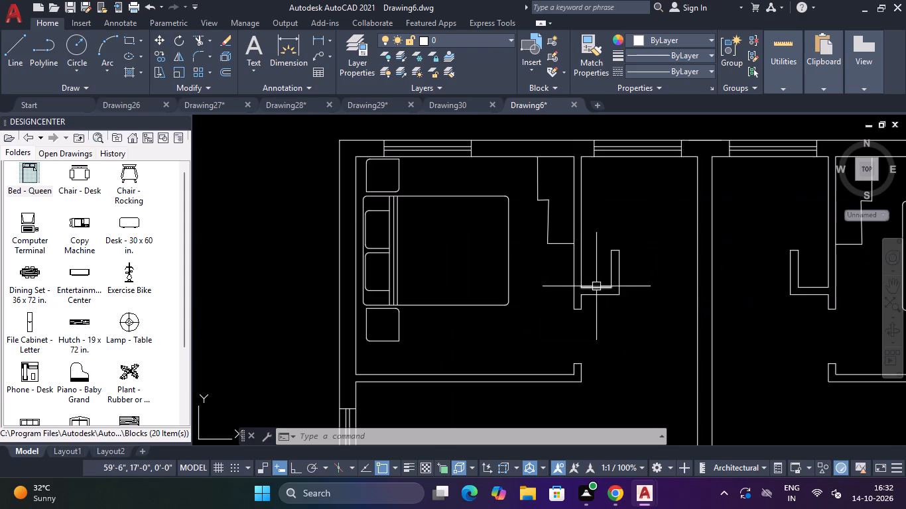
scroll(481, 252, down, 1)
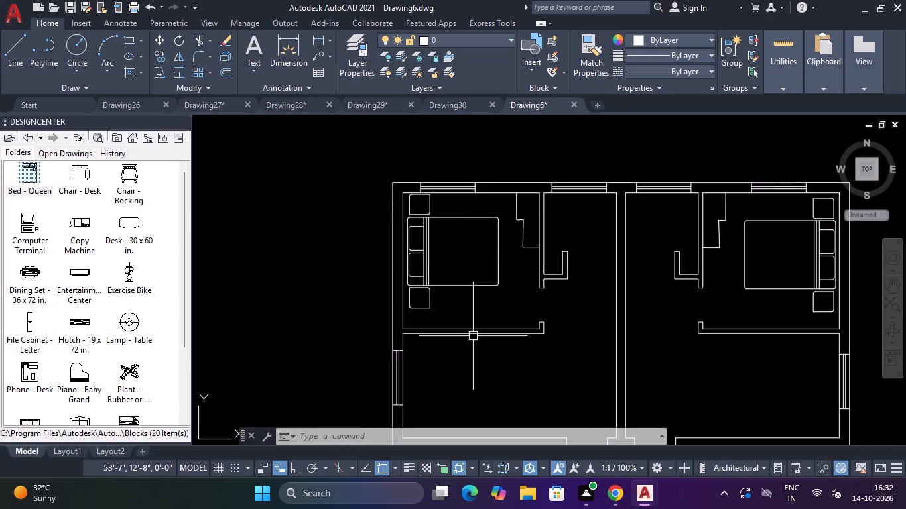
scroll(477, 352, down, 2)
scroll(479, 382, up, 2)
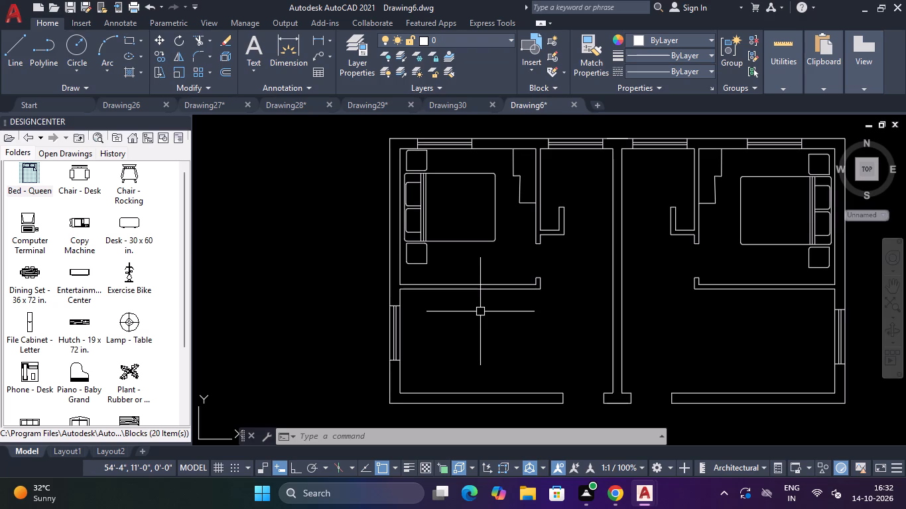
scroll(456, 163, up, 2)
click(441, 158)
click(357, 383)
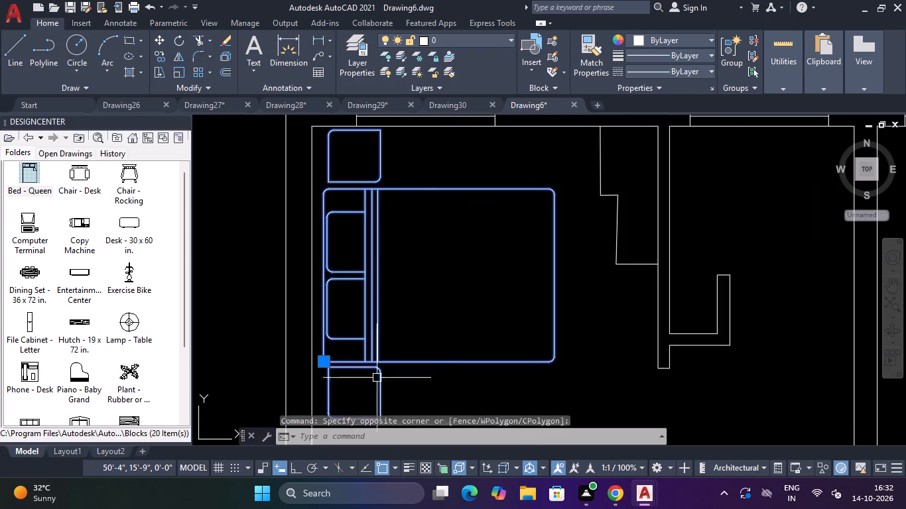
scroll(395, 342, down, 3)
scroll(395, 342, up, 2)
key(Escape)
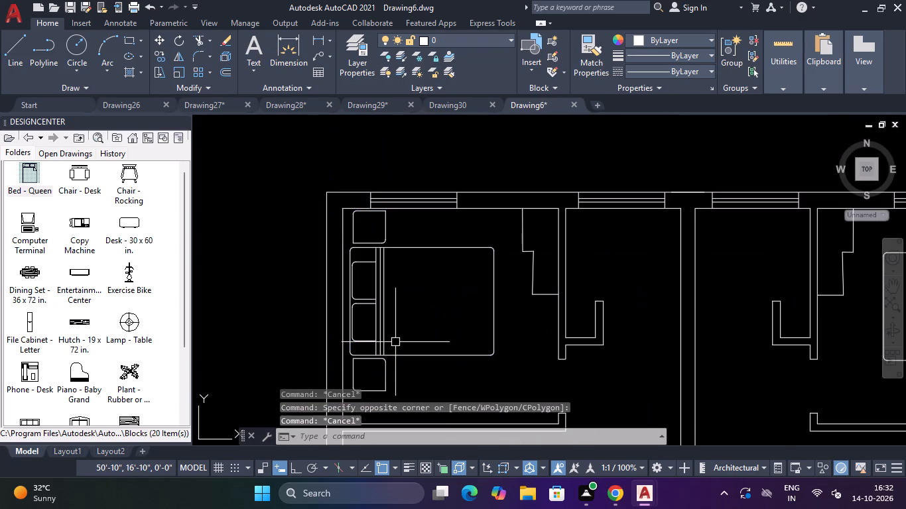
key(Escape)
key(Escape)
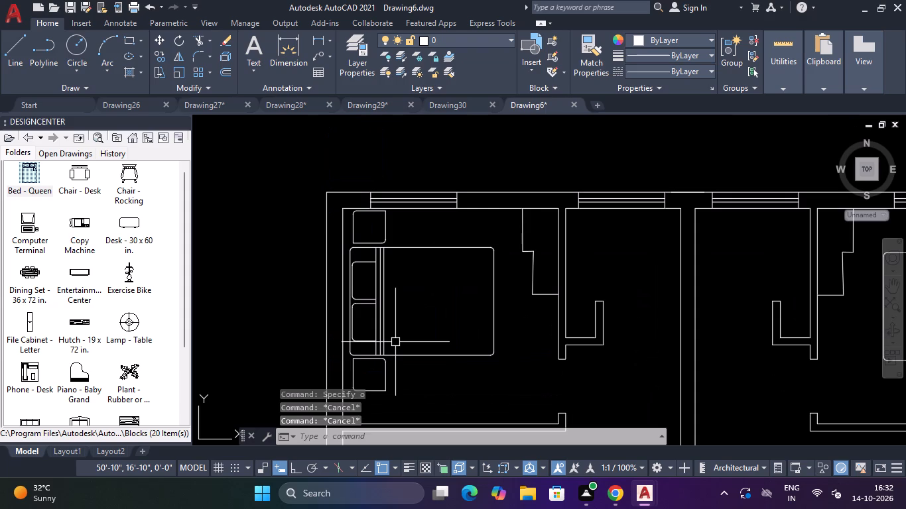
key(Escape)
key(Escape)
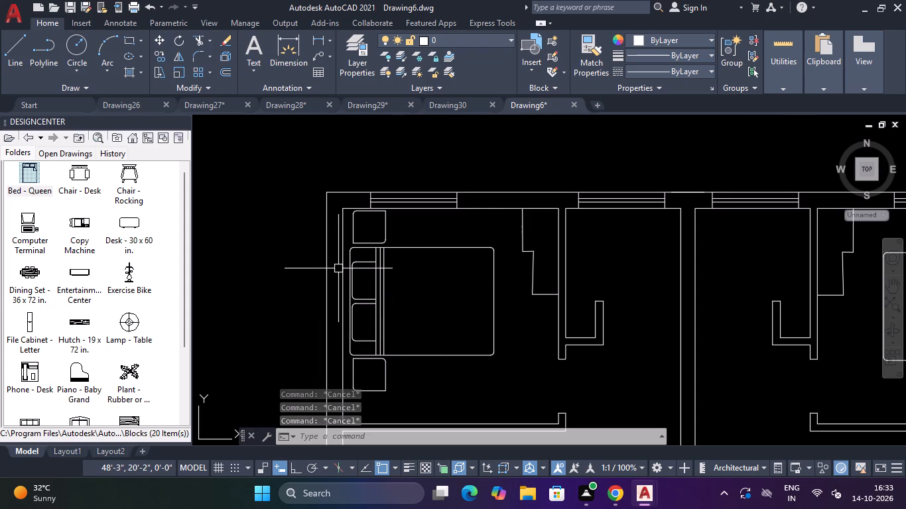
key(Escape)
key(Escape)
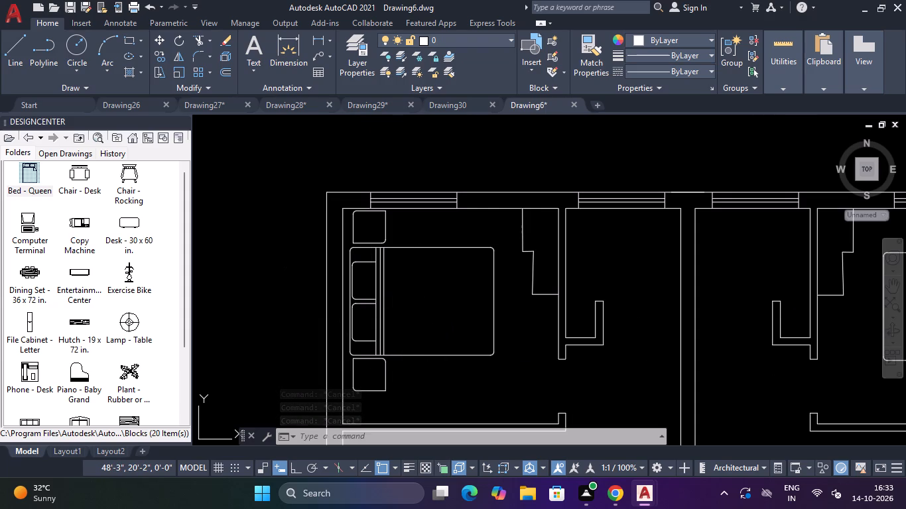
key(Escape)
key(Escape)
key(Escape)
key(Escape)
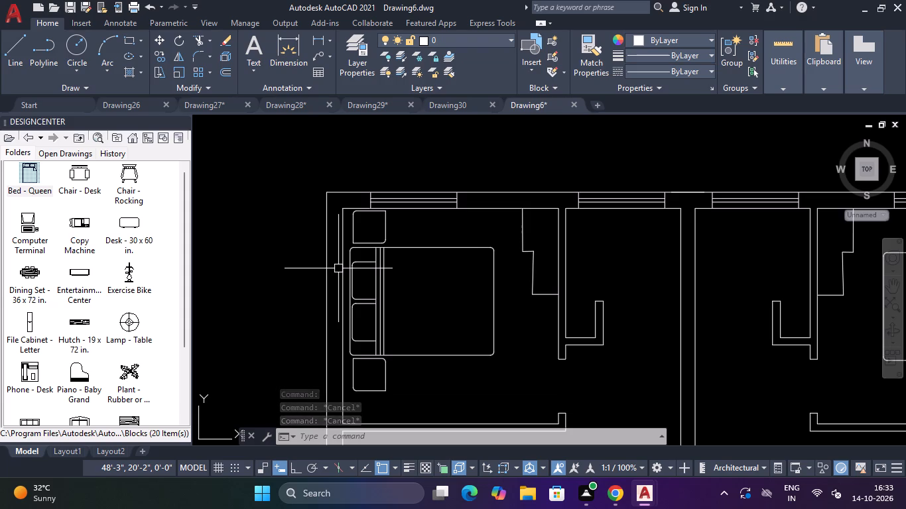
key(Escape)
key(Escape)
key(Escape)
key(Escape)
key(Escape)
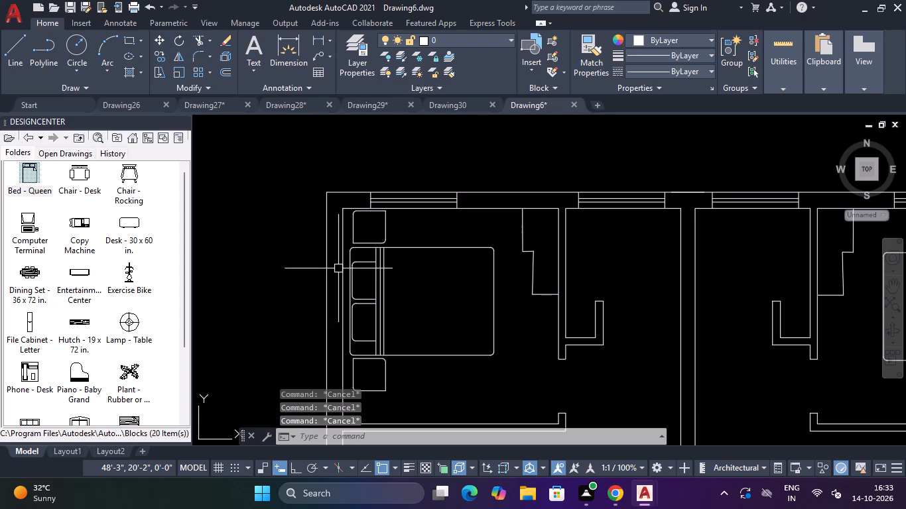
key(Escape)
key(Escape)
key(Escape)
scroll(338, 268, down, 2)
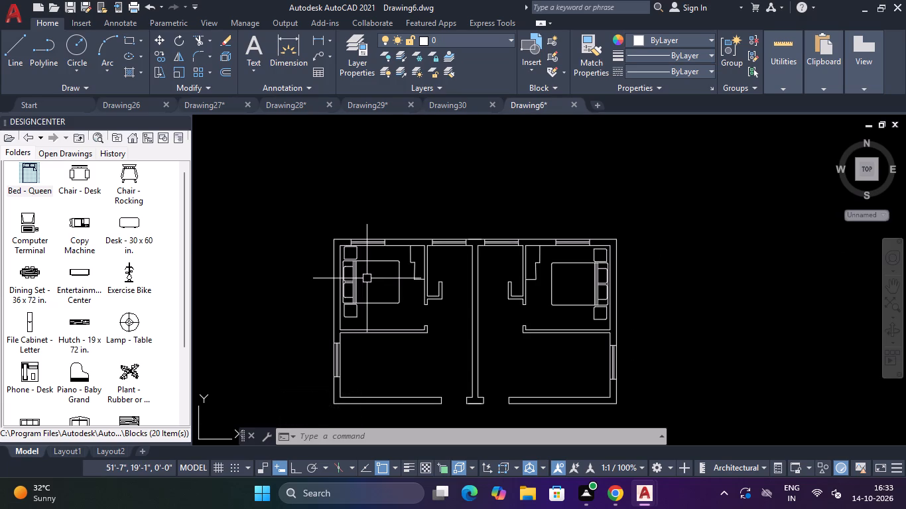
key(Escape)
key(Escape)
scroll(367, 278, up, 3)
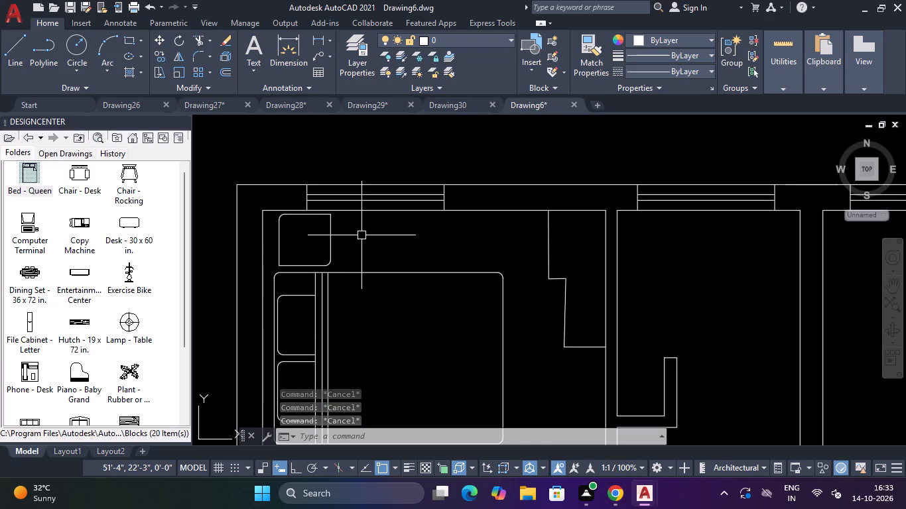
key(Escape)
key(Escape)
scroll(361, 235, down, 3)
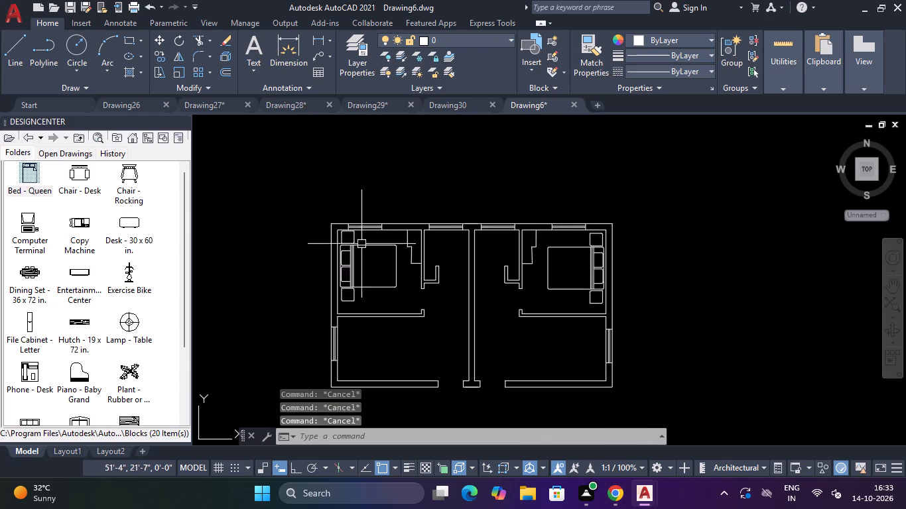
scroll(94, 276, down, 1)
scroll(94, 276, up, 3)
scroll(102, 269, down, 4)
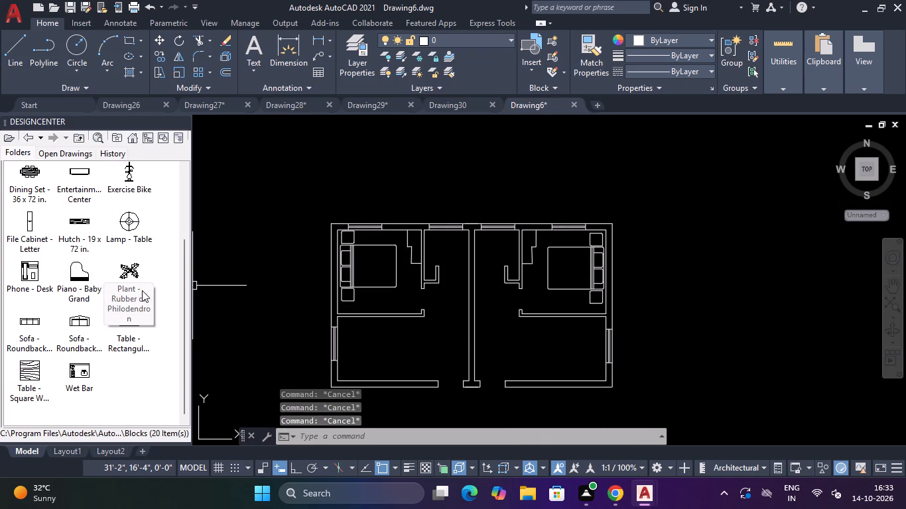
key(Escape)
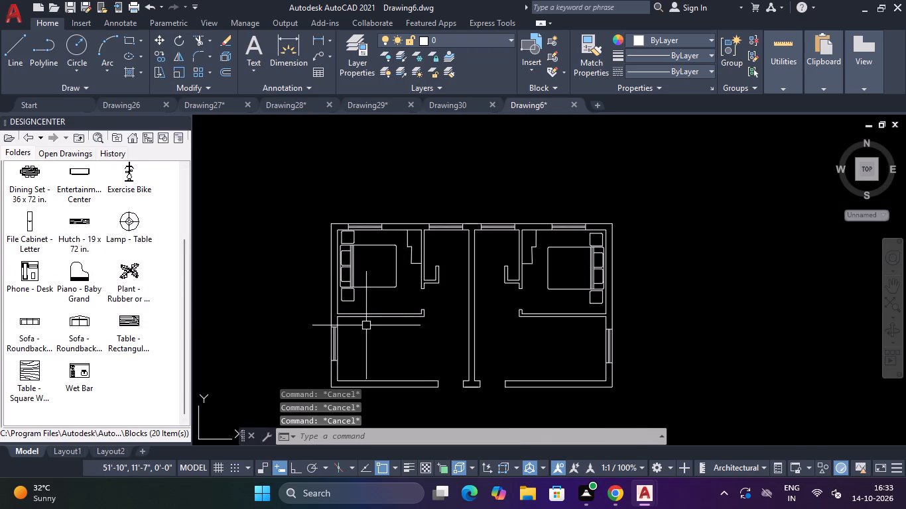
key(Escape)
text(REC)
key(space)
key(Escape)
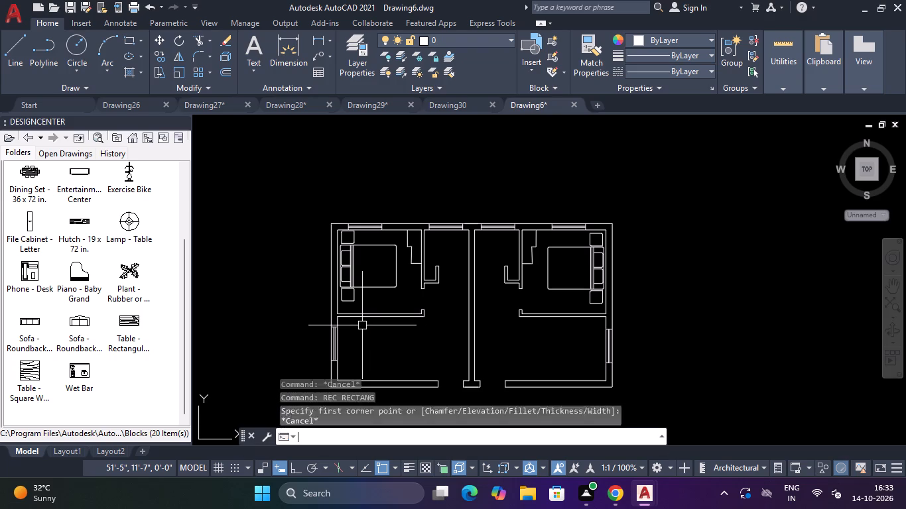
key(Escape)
Draw a three-sided line outline in the left unit's lower room, with Ortho on: 2' up, 6' to the right, 2' down.
text(L)
key(space)
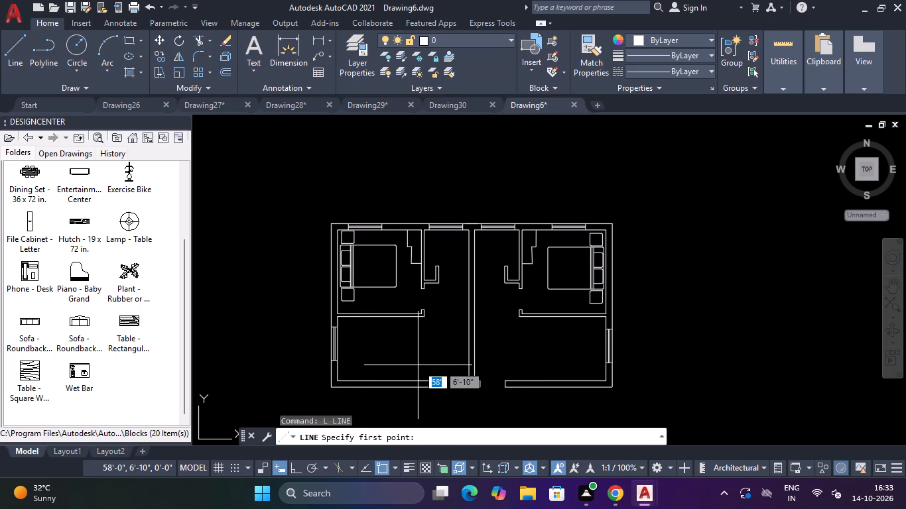
scroll(357, 362, up, 1)
click(348, 329)
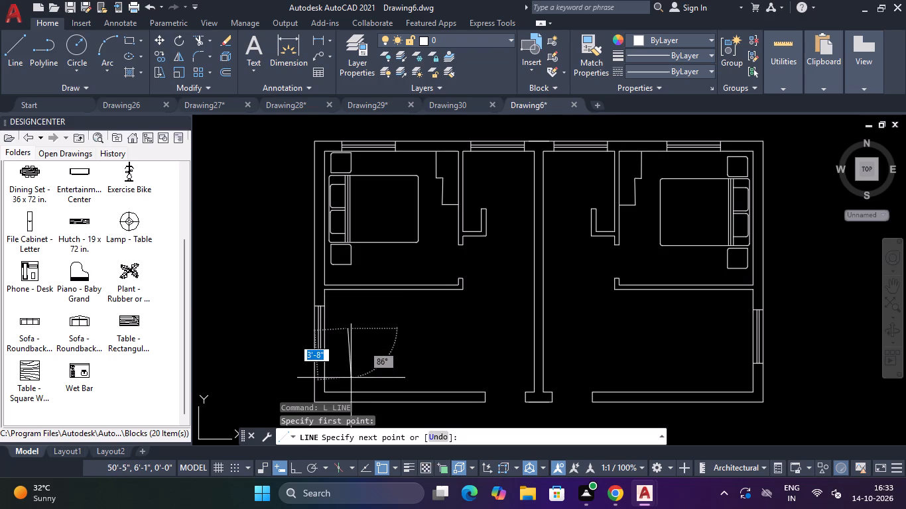
key(F8)
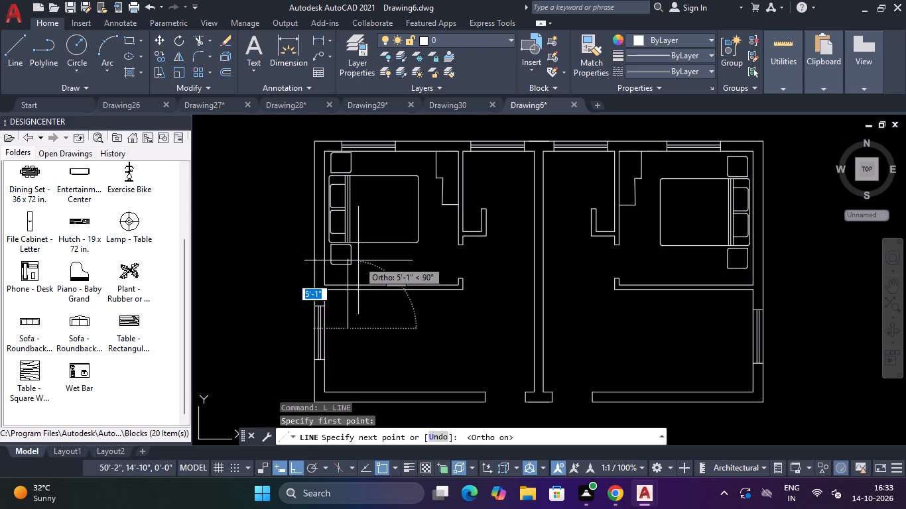
text(2')
key(Return)
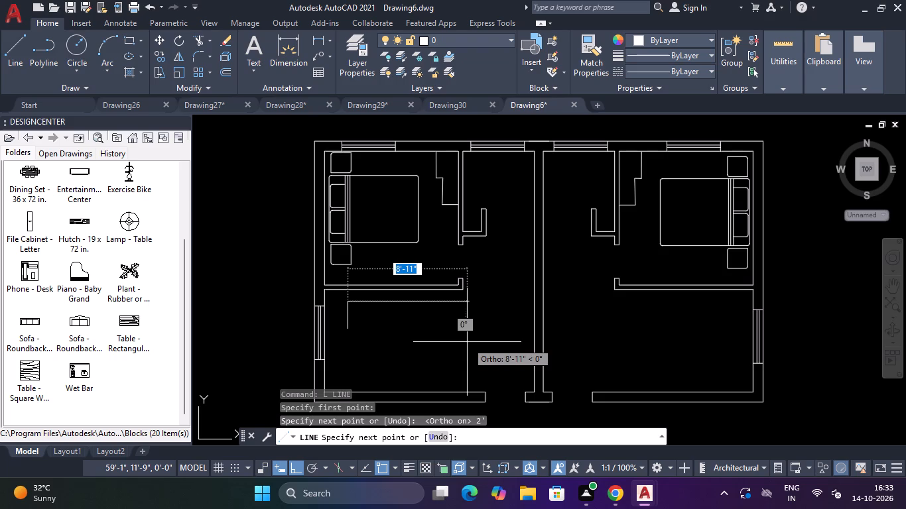
key(6)
key(apostrophe)
key(Return)
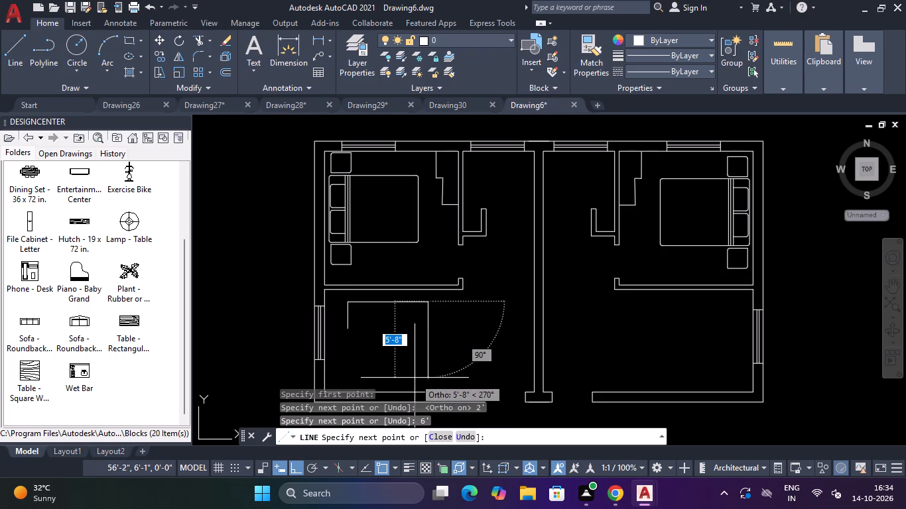
text(2')
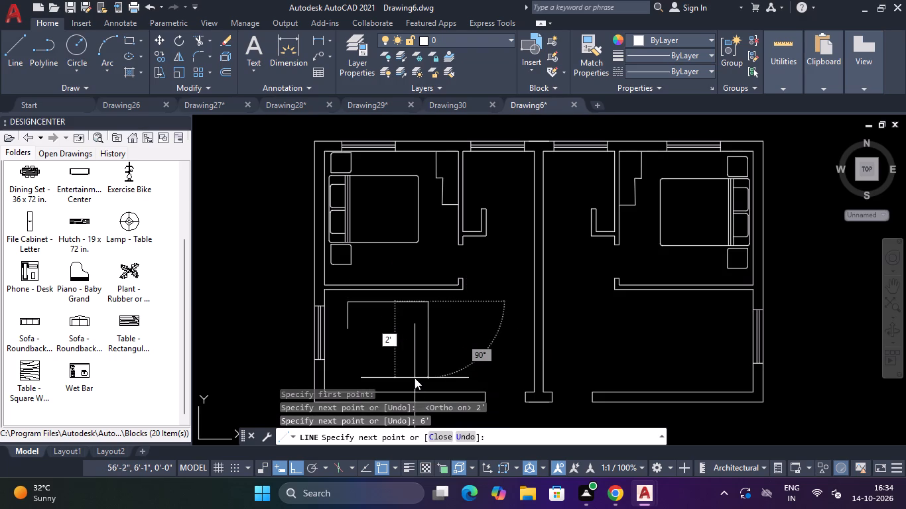
key(Return)
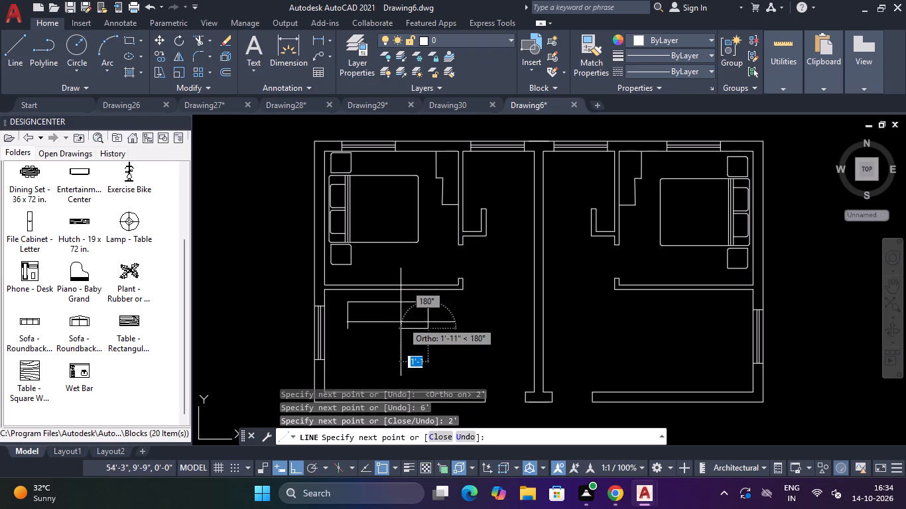
Continue the outline with a 6" segment to the left, and begin the upward inner edge of its right arm.
text(6")
key(Return)
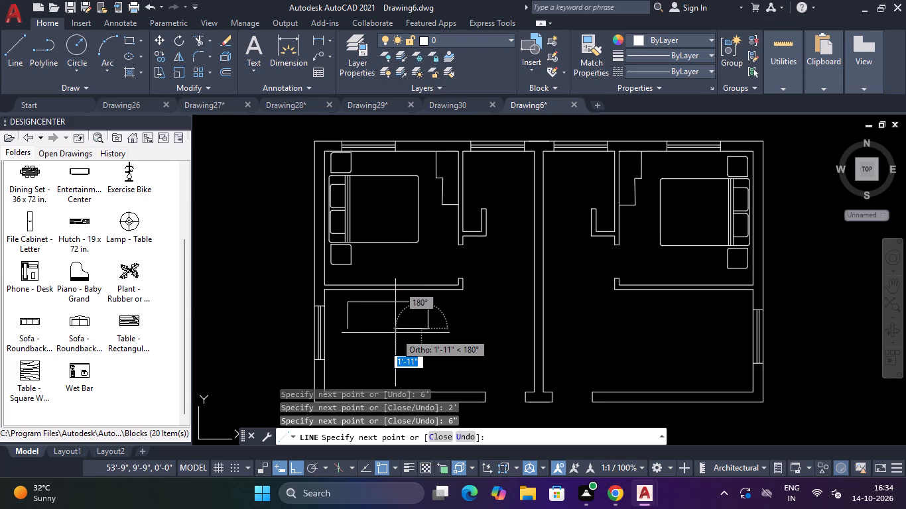
scroll(423, 296, up, 2)
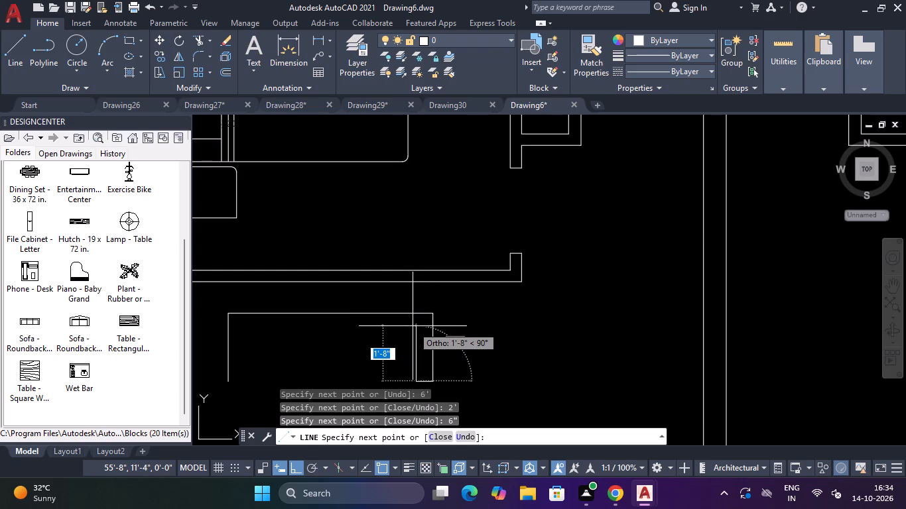
key(1)
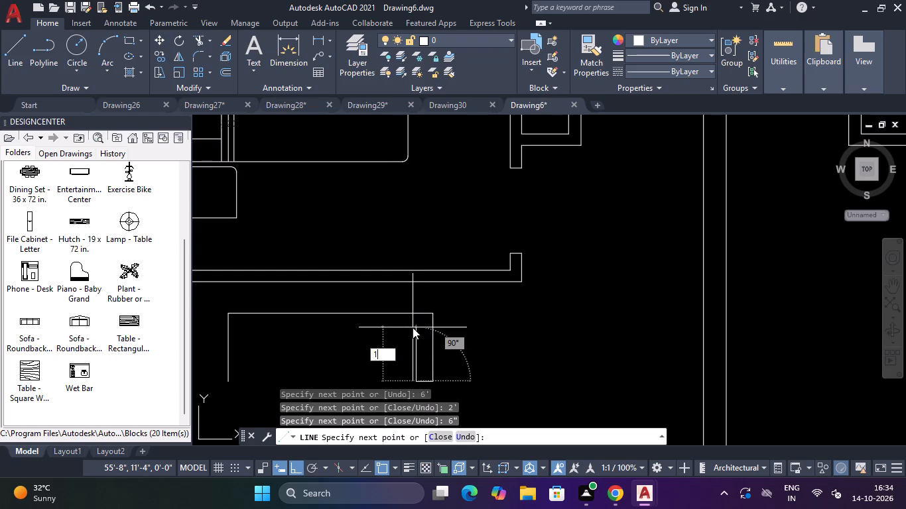
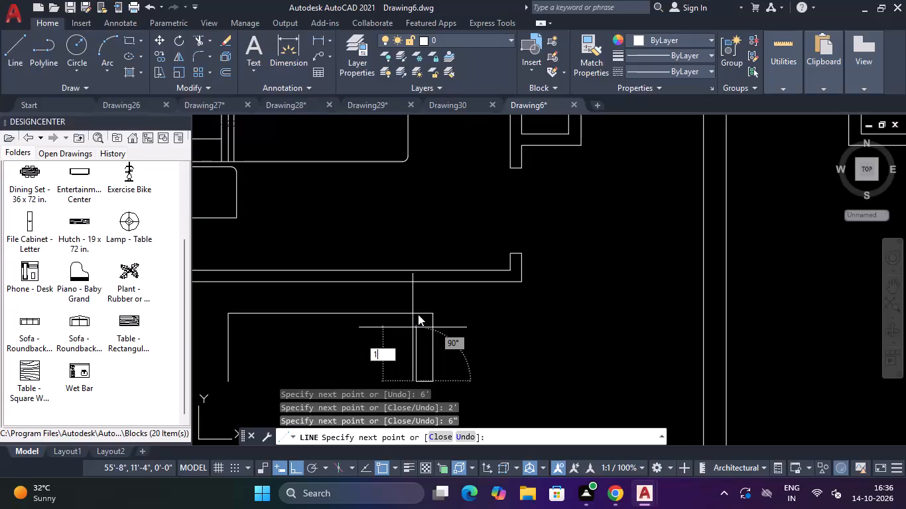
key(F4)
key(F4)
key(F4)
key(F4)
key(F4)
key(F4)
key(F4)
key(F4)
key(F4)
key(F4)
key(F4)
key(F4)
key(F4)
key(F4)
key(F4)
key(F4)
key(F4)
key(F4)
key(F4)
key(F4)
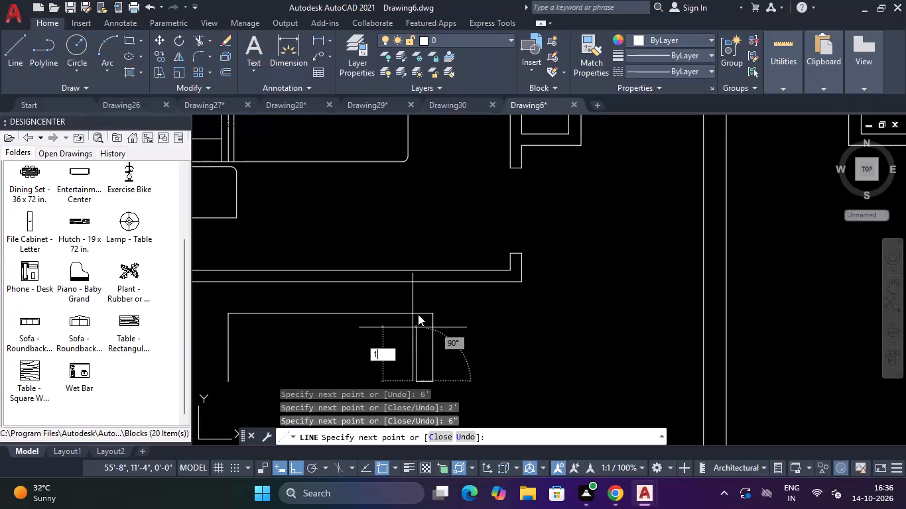
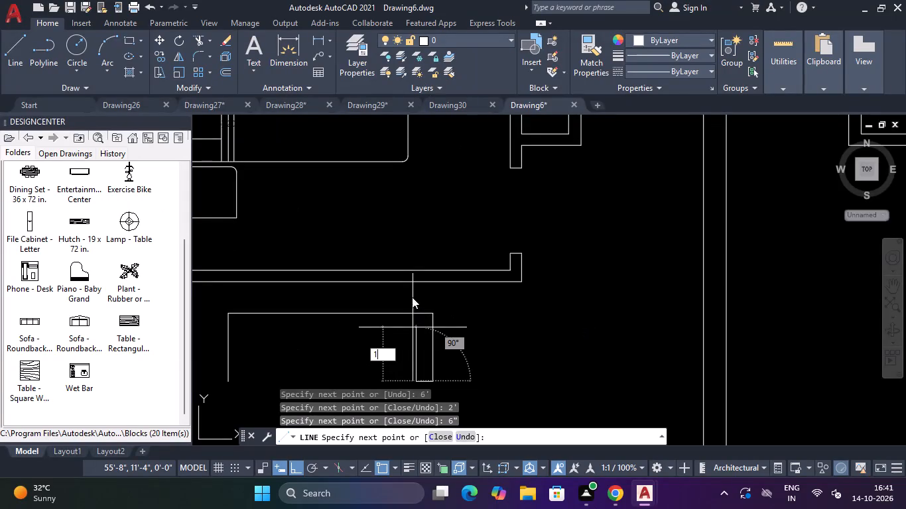
Draw the sofa's inner outline from the right arm's end: 1'6" up, 5' across, down the left arm and over to its outer edge.
key(Escape)
key(Escape)
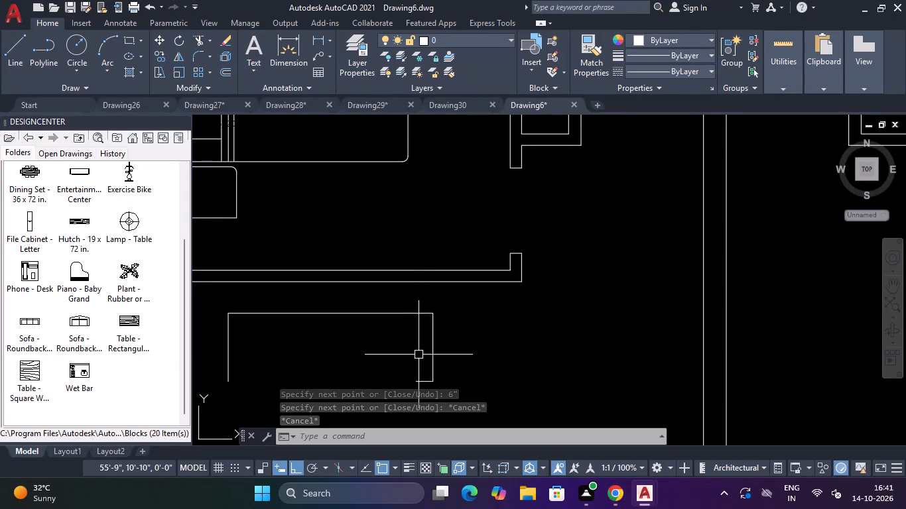
text(L)
key(space)
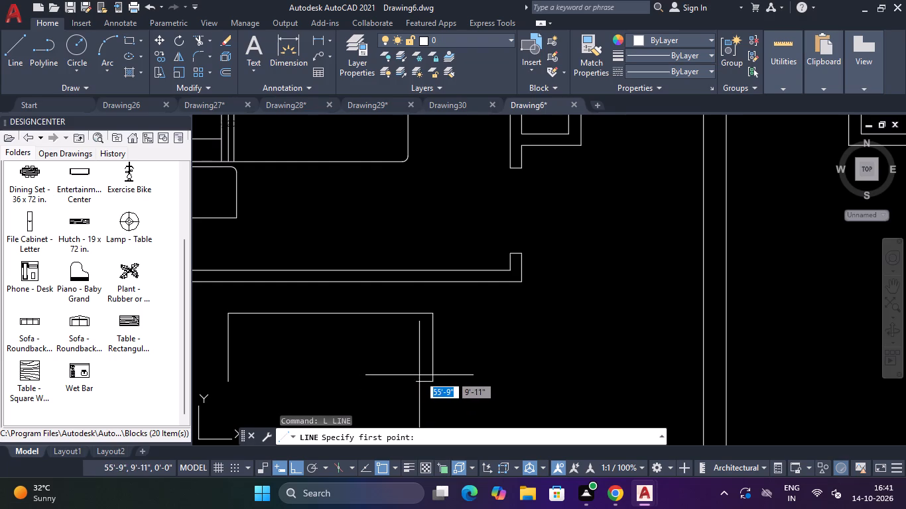
click(415, 380)
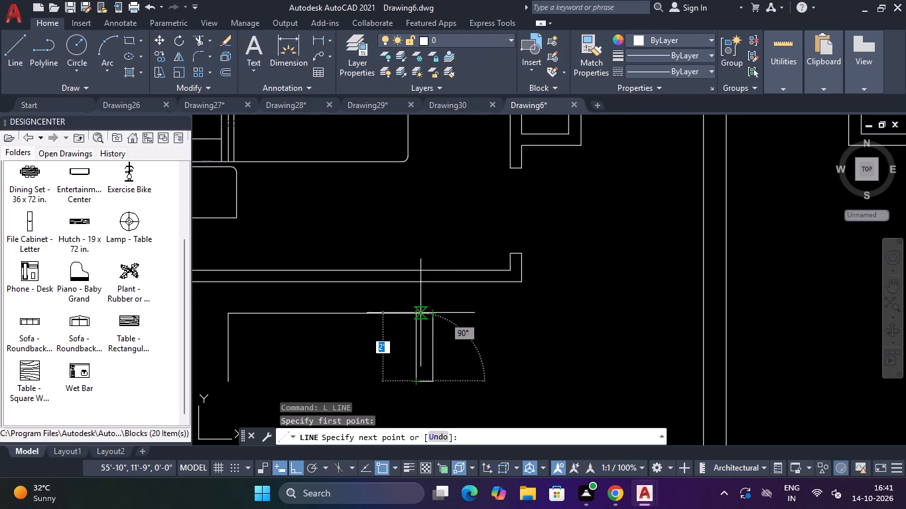
text(1')
text(6")
key(Return)
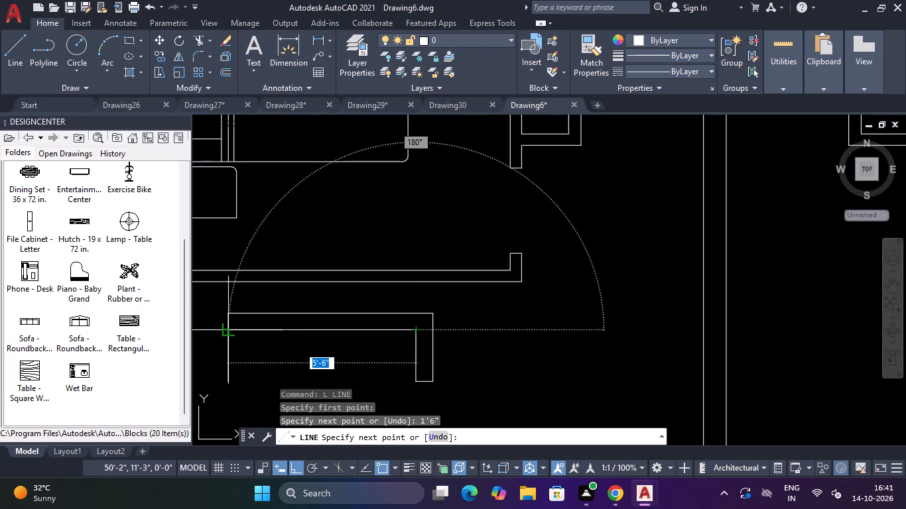
text(5')
key(Return)
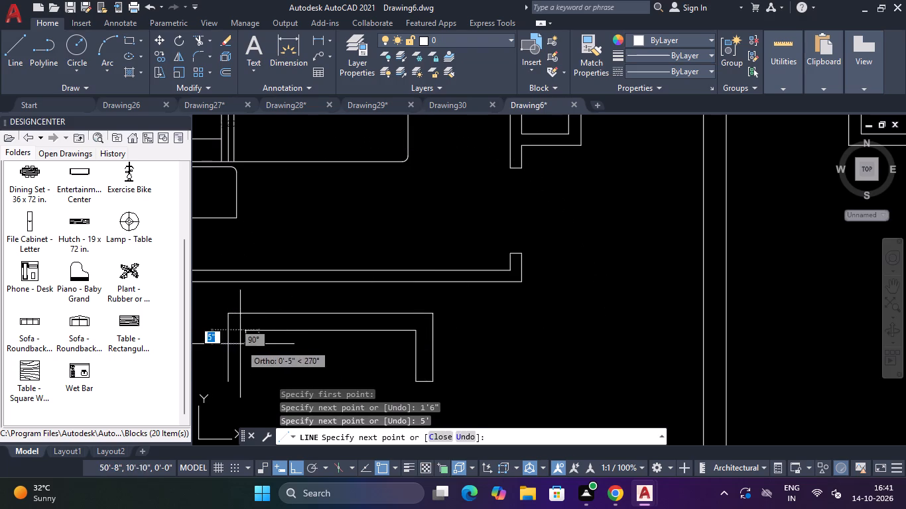
click(245, 380)
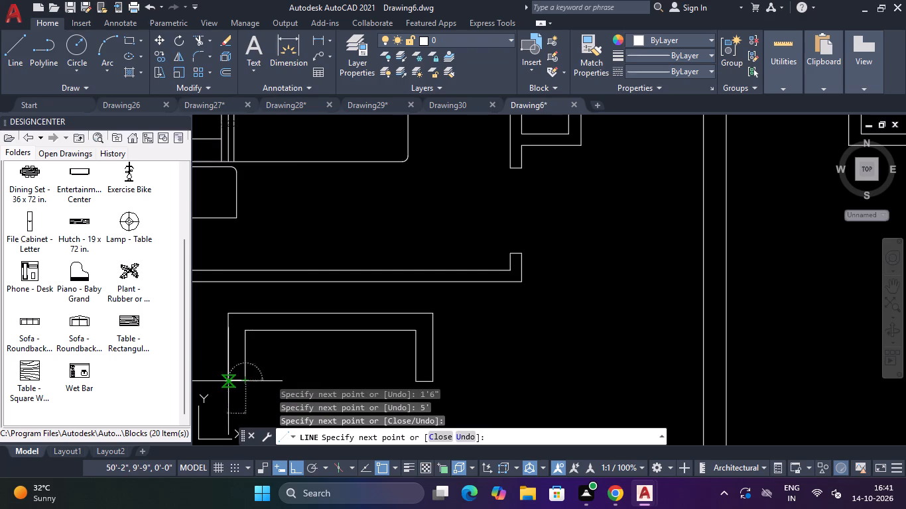
click(226, 382)
key(Escape)
scroll(265, 353, down, 2)
scroll(268, 352, up, 2)
scroll(268, 352, down, 2)
scroll(268, 352, up, 2)
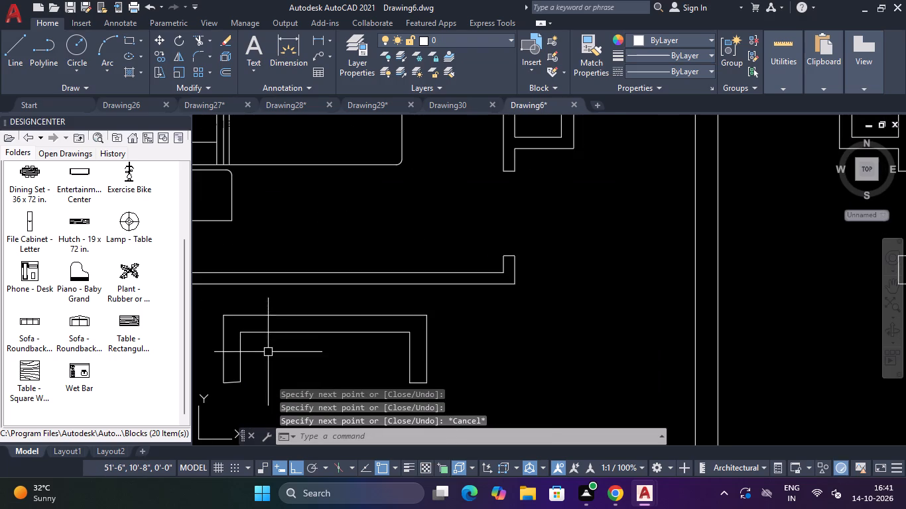
key(Escape)
key(Escape)
Fillet the four corners at the front ends of both sofa arms with a 2" radius.
text(F)
key(space)
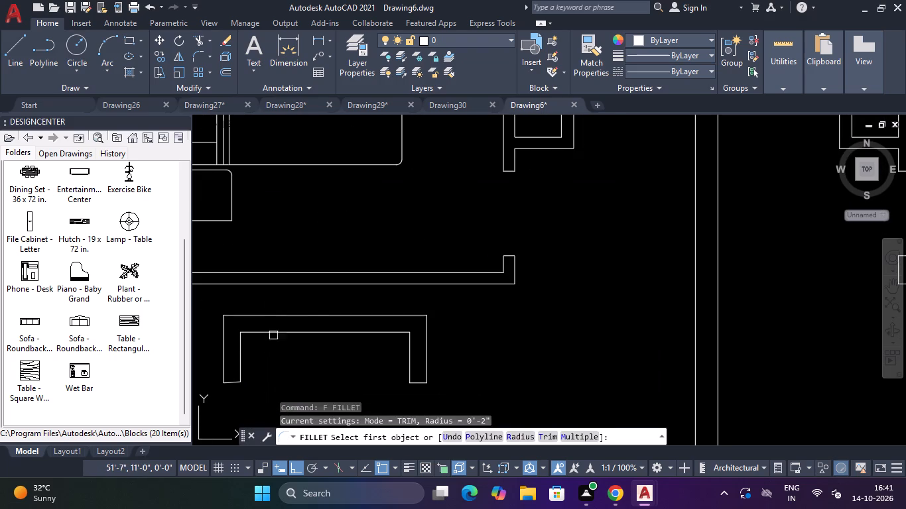
click(243, 359)
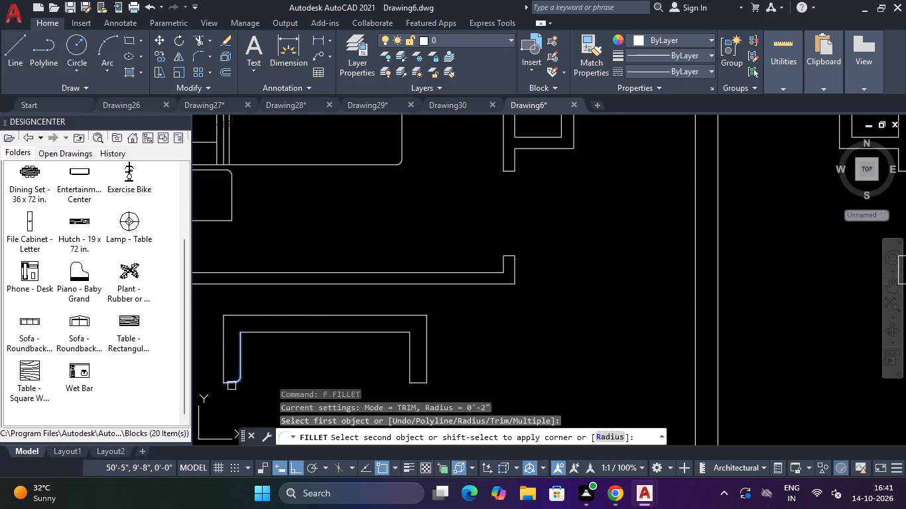
click(231, 386)
key(space)
scroll(227, 371, up, 2)
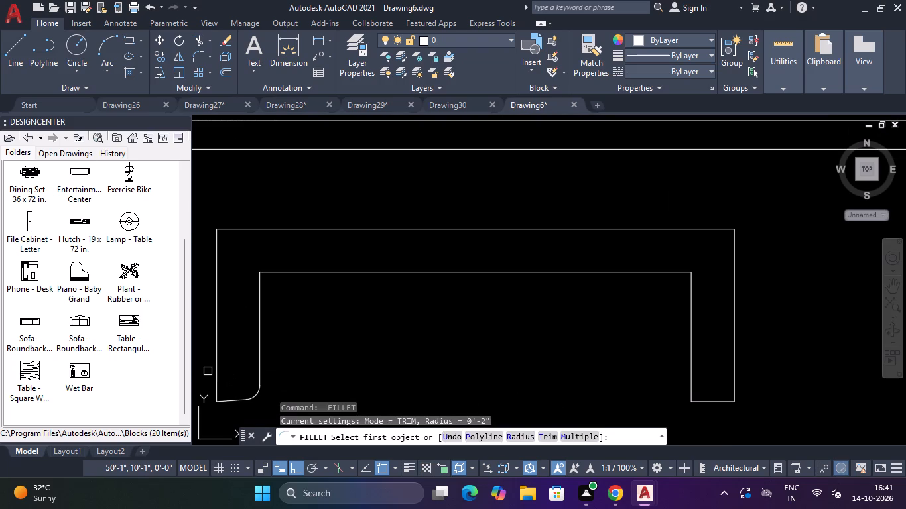
click(218, 371)
click(241, 399)
scroll(283, 372, down, 2)
key(space)
click(463, 375)
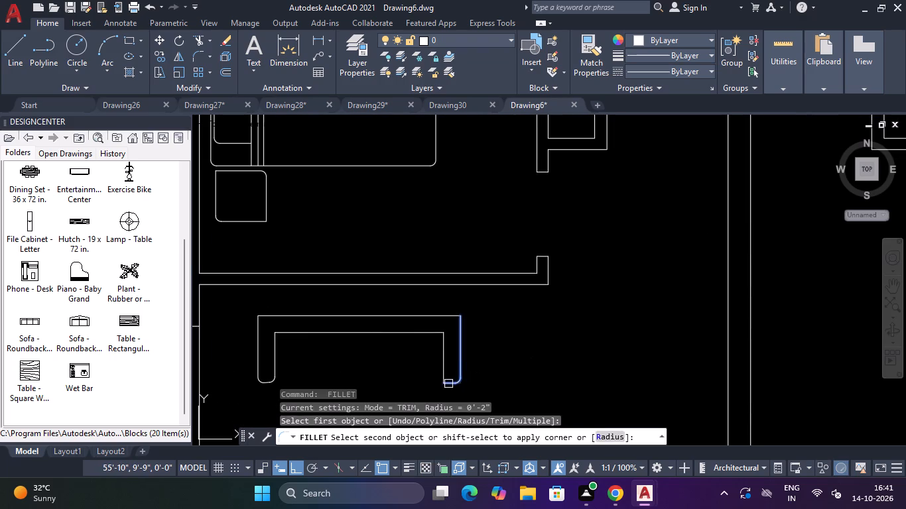
click(448, 384)
scroll(447, 382, up, 2)
key(space)
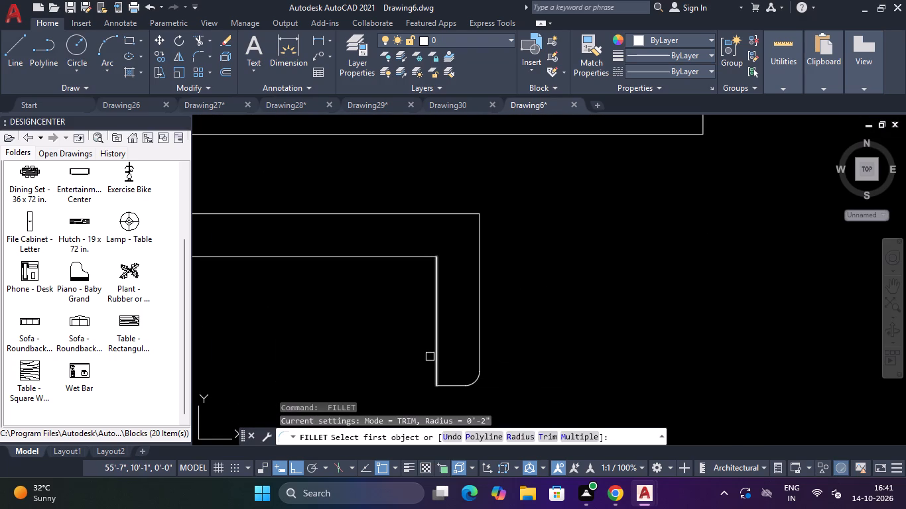
click(434, 357)
click(457, 386)
scroll(463, 372, down, 2)
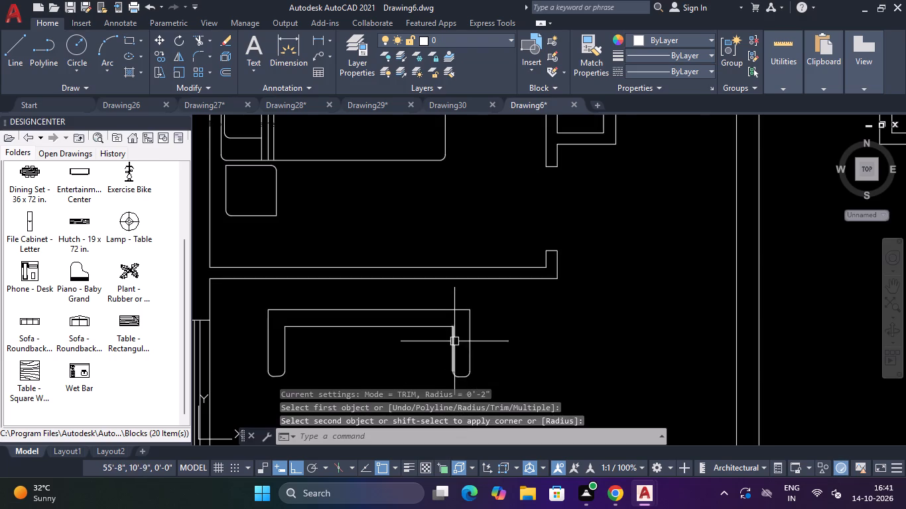
Fillet the two outer corners of the sofa's back with a 2" radius.
key(space)
scroll(250, 319, up, 2)
click(309, 296)
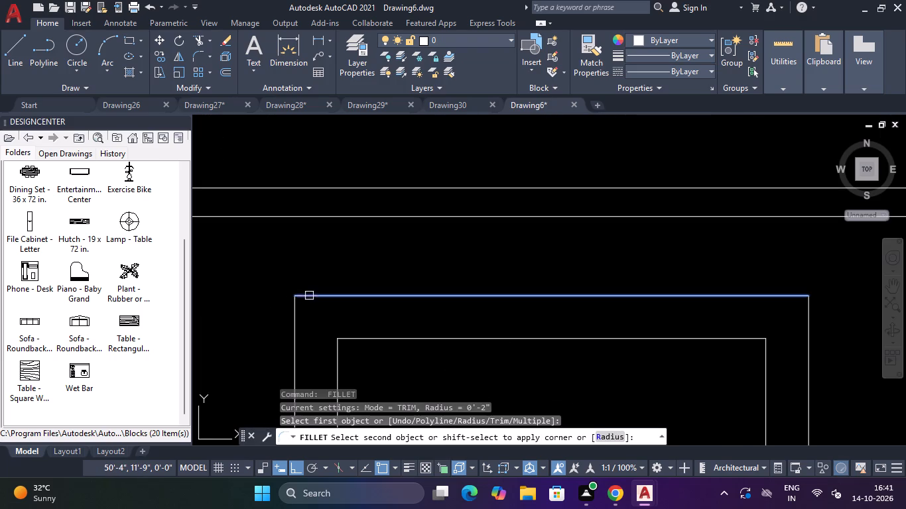
click(296, 308)
key(space)
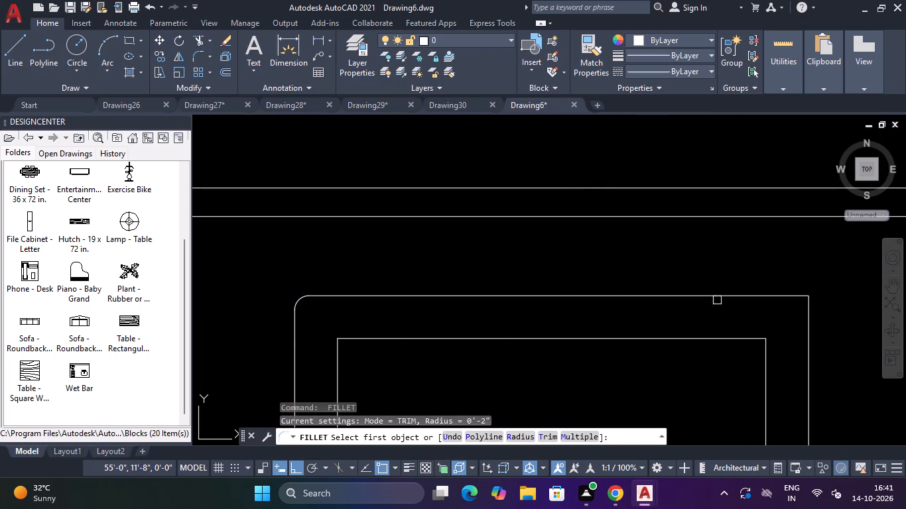
click(747, 295)
click(811, 313)
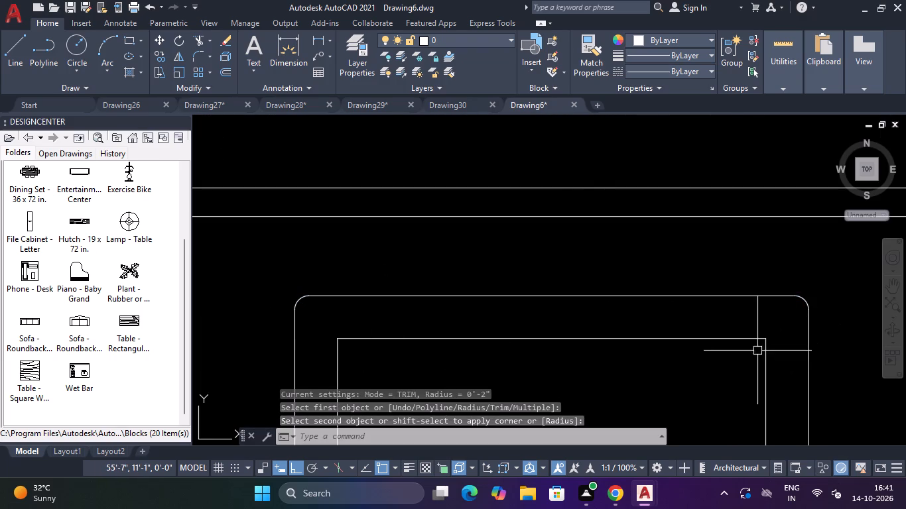
Fillet the two inner corners between the sofa's back and arms with a 2" radius.
key(space)
click(753, 341)
click(761, 364)
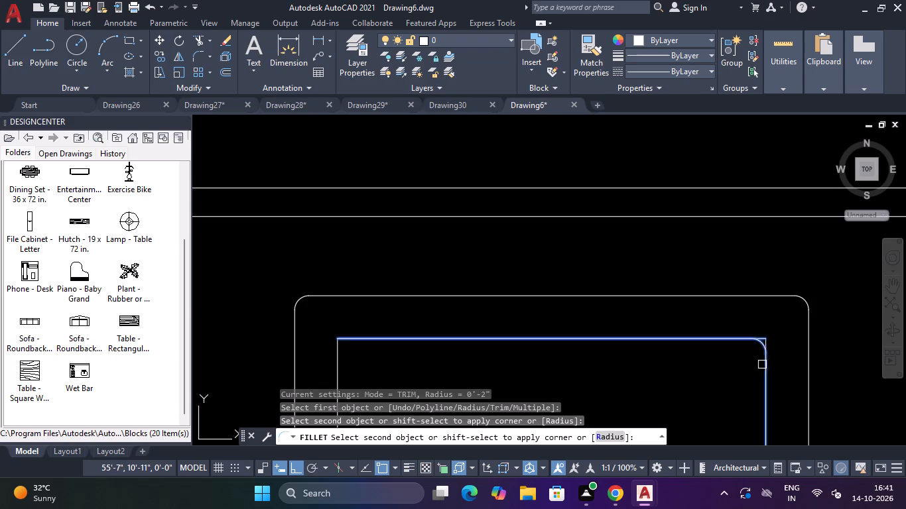
click(765, 365)
key(space)
click(375, 340)
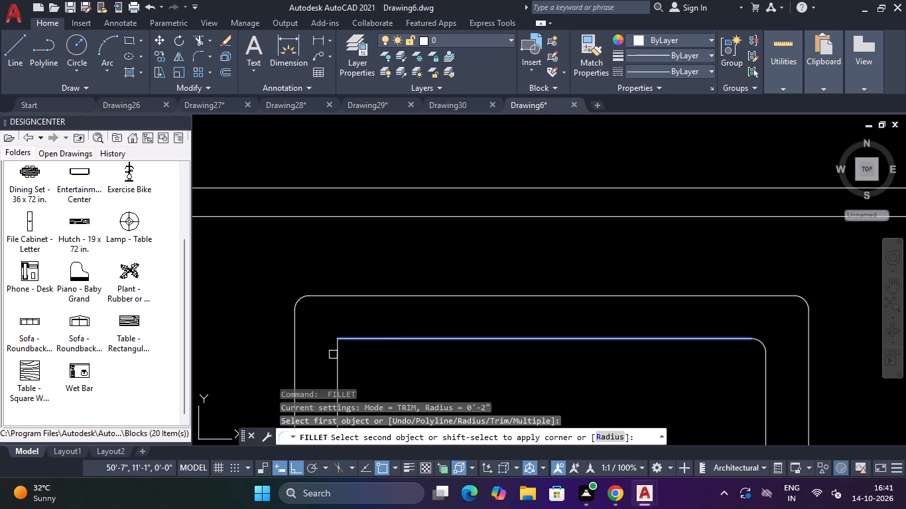
click(340, 357)
scroll(357, 348, down, 3)
scroll(383, 363, up, 1)
key(Escape)
key(Escape)
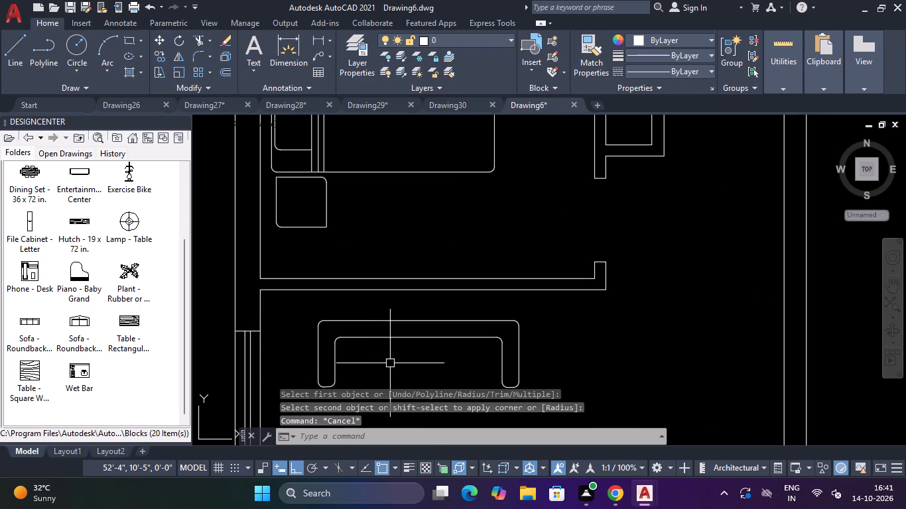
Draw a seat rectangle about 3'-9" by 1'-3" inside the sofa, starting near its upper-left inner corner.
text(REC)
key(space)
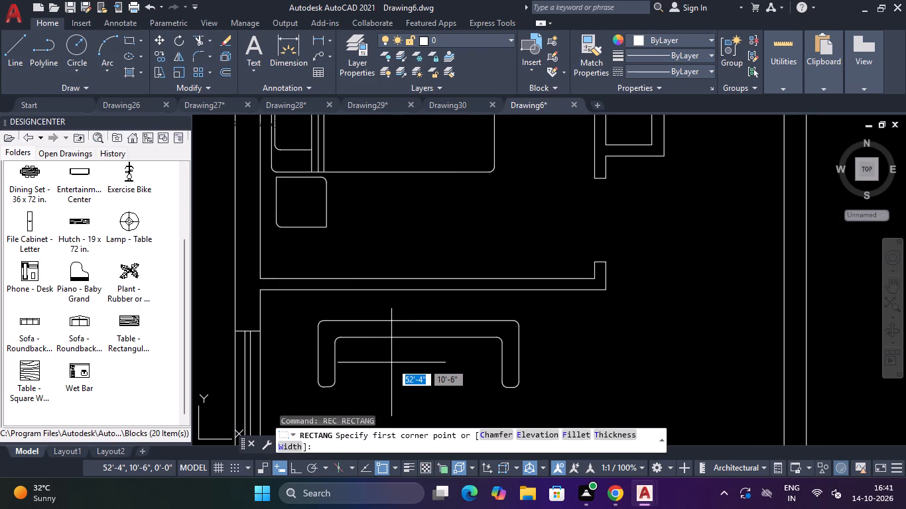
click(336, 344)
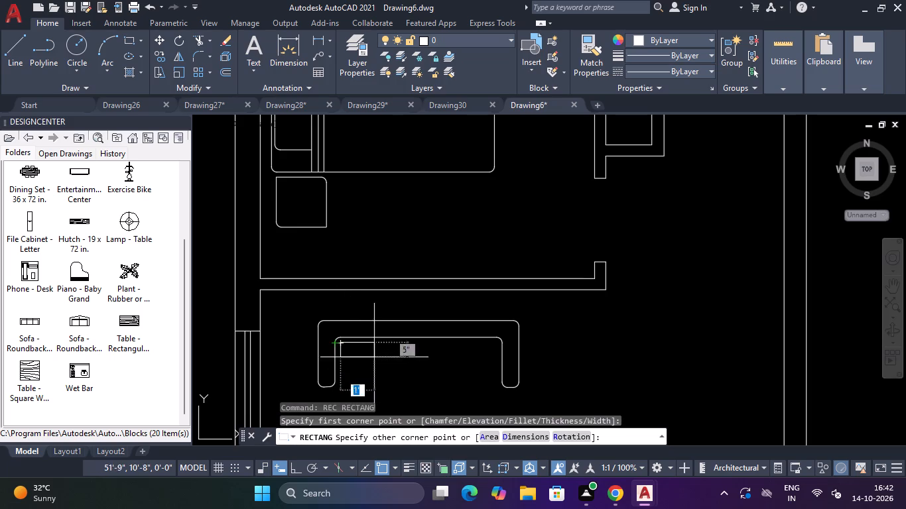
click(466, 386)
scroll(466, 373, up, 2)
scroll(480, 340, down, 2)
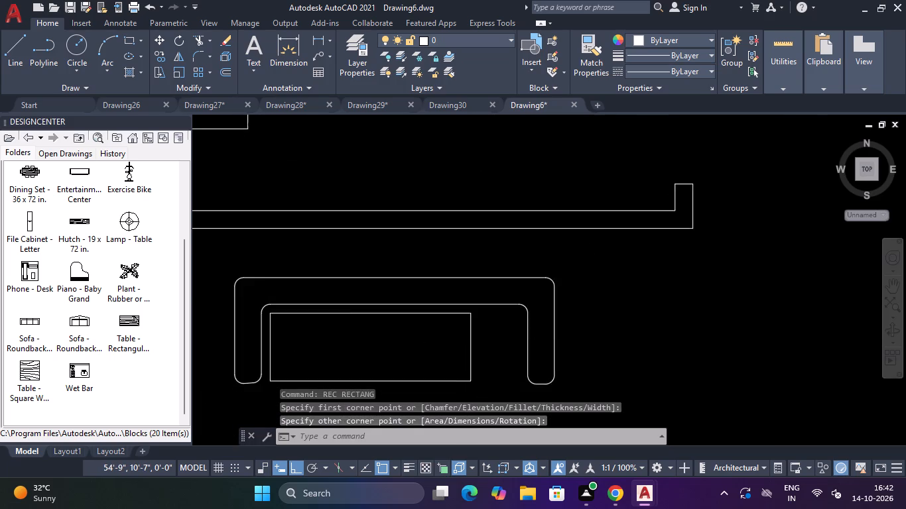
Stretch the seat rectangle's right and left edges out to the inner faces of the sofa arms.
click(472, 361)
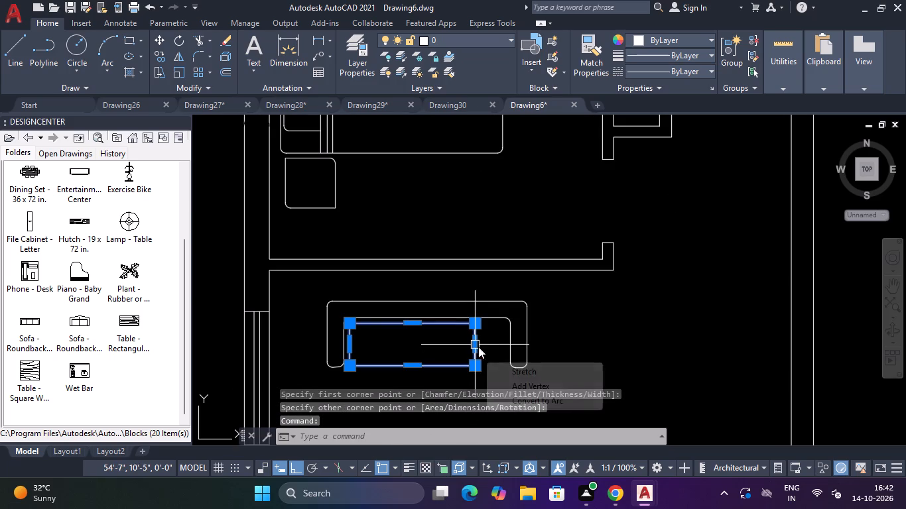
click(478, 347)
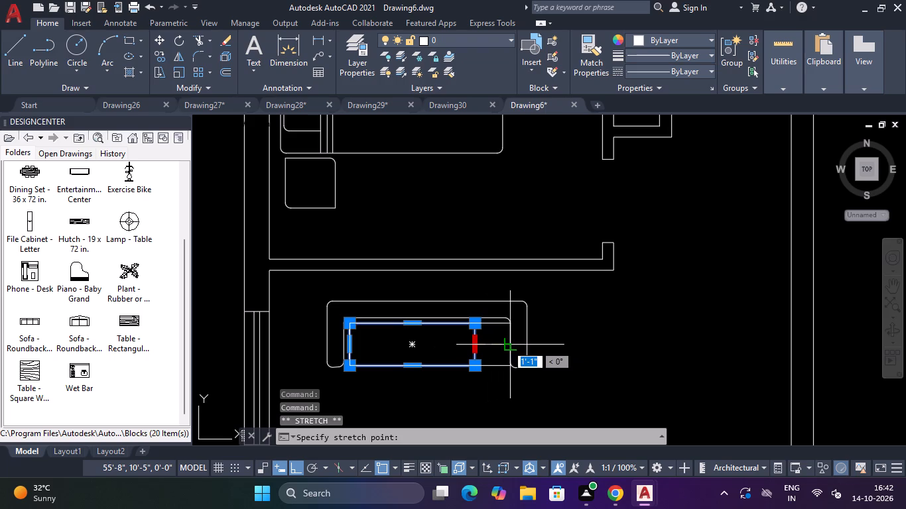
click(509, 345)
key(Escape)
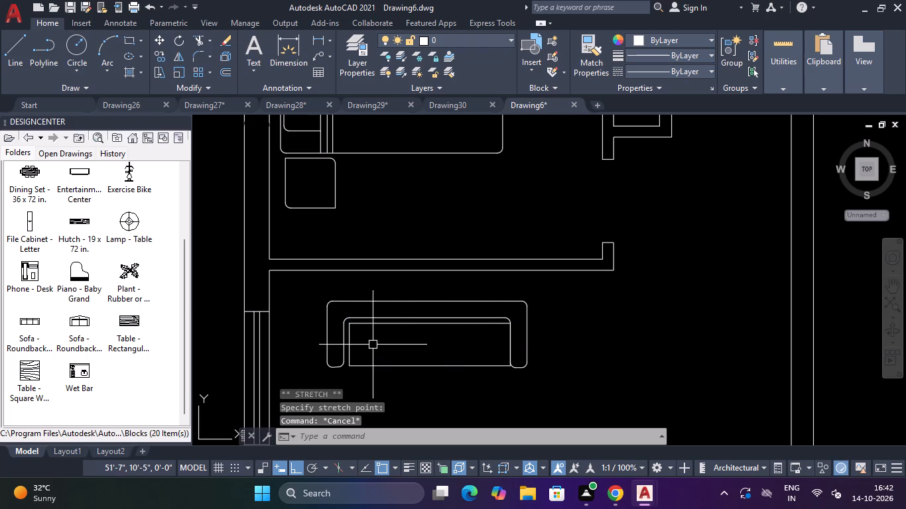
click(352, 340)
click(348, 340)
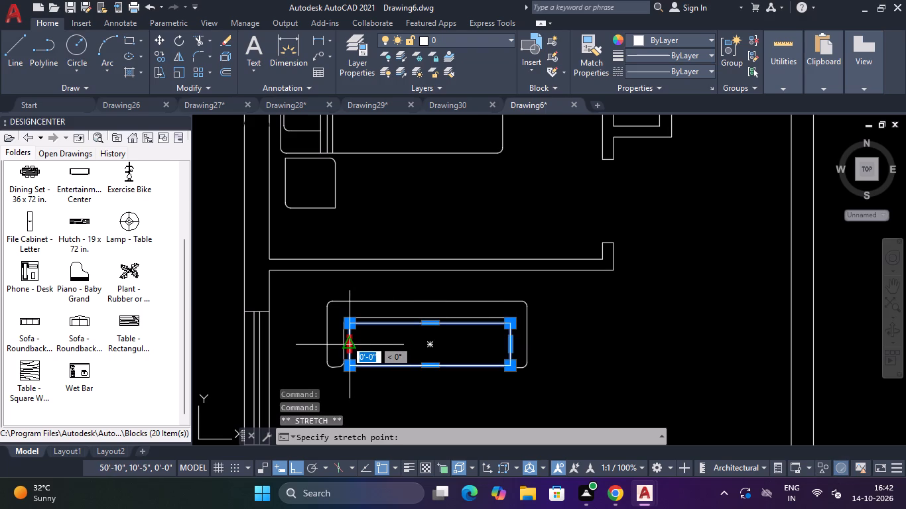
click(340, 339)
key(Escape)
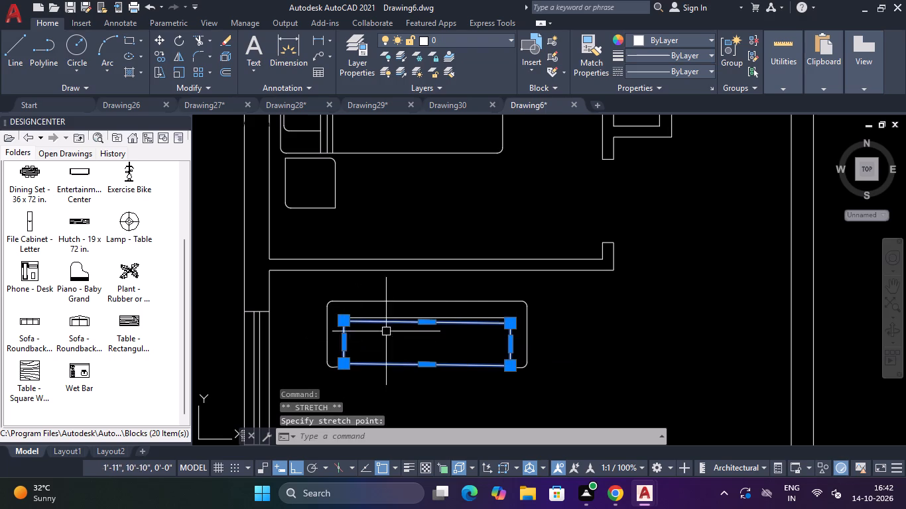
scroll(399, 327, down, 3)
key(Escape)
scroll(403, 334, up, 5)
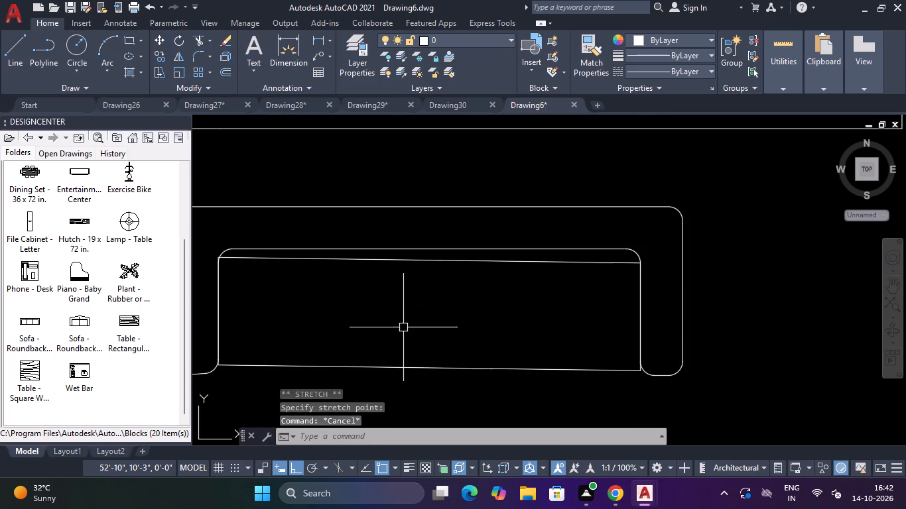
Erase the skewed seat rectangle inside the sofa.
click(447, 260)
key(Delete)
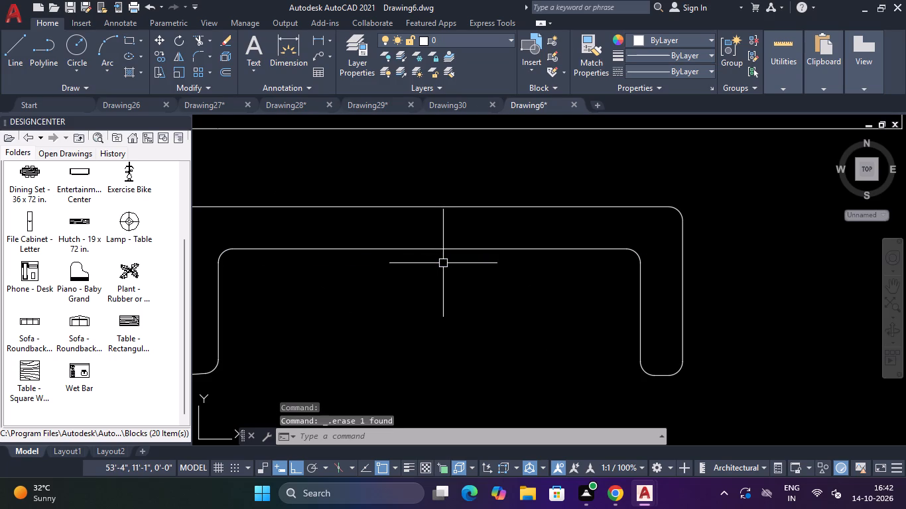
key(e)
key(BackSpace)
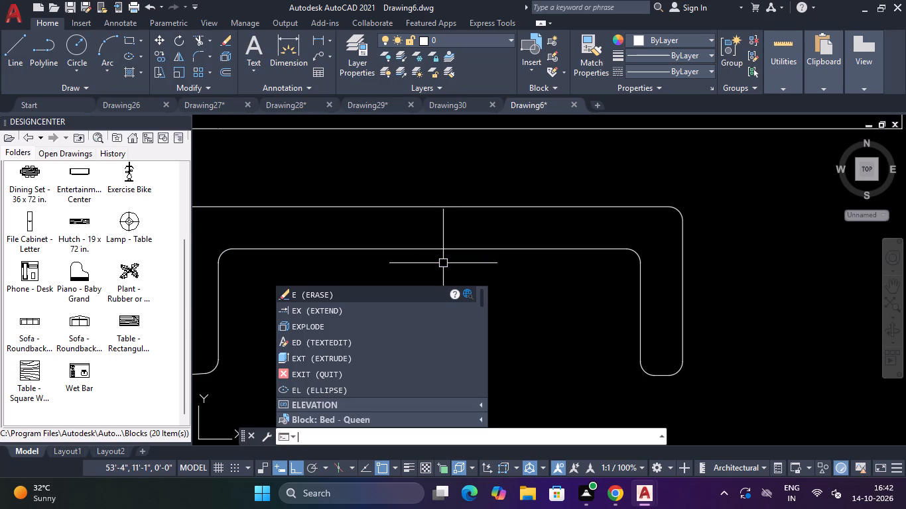
Draw a new seat rectangle inside the sofa, from just inside the upper-left inner corner to the right arm's inner edge.
text(REC)
key(space)
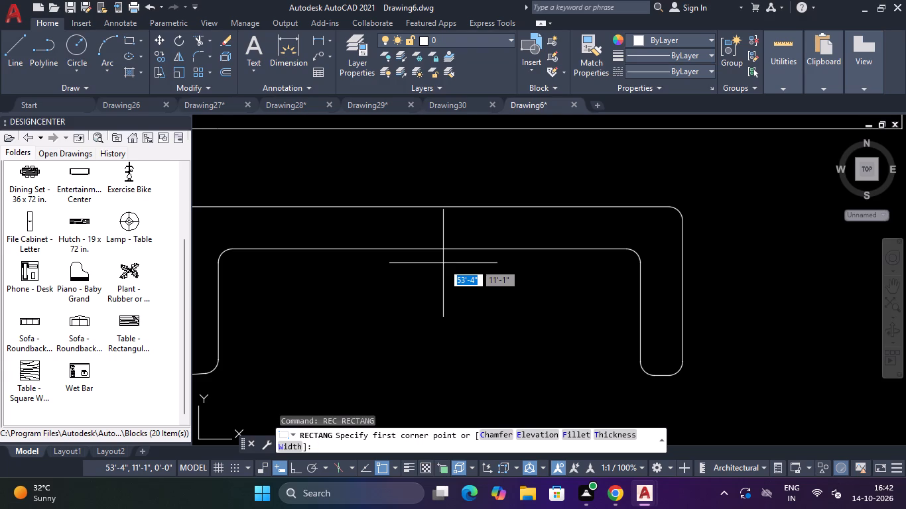
click(227, 254)
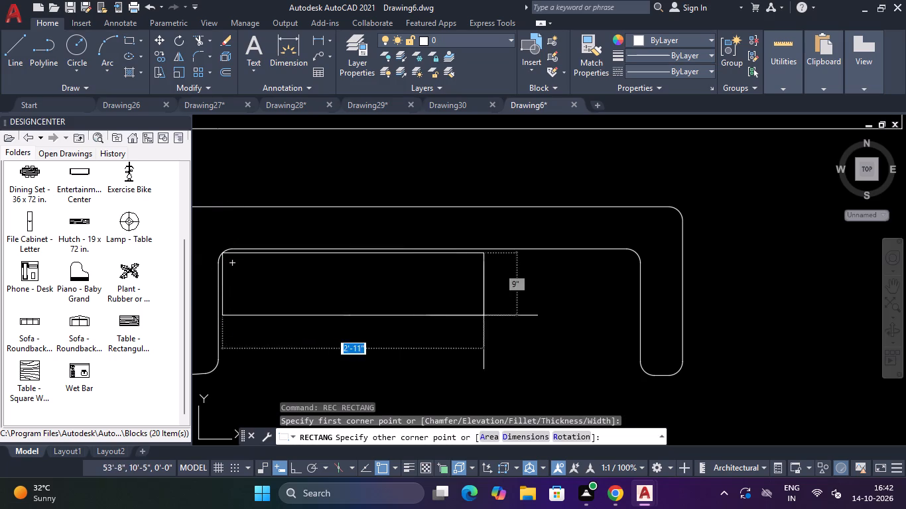
click(639, 365)
key(Escape)
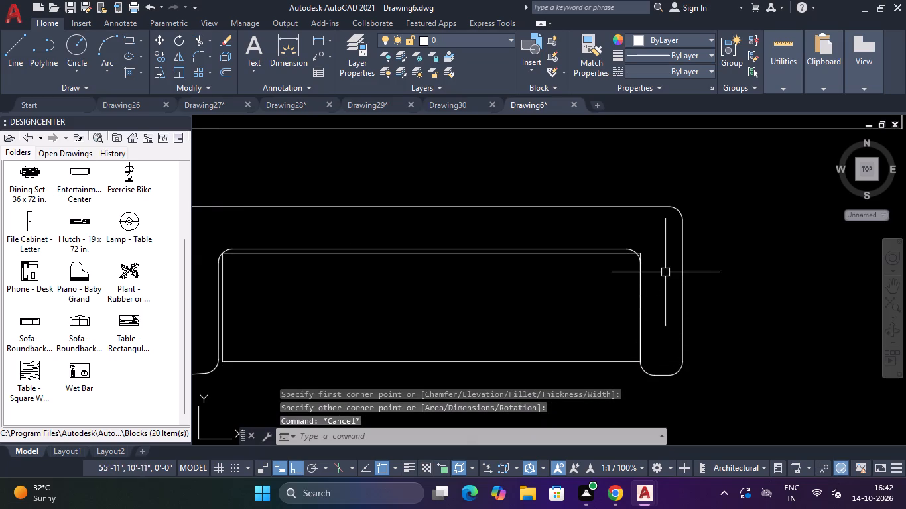
Trim the seat rectangle's edges that stick out past the sofa's rounded upper-right inner corner.
key(t)
text(R)
key(space)
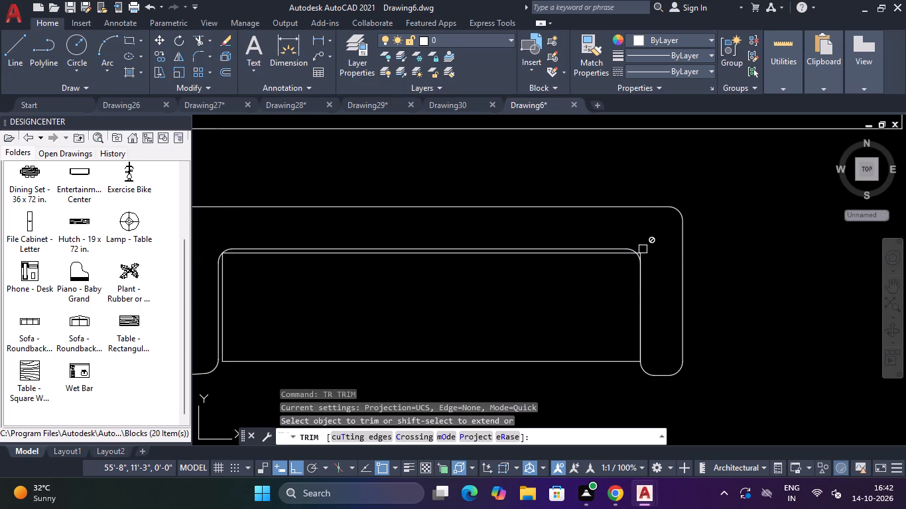
scroll(643, 249, up, 4)
click(615, 269)
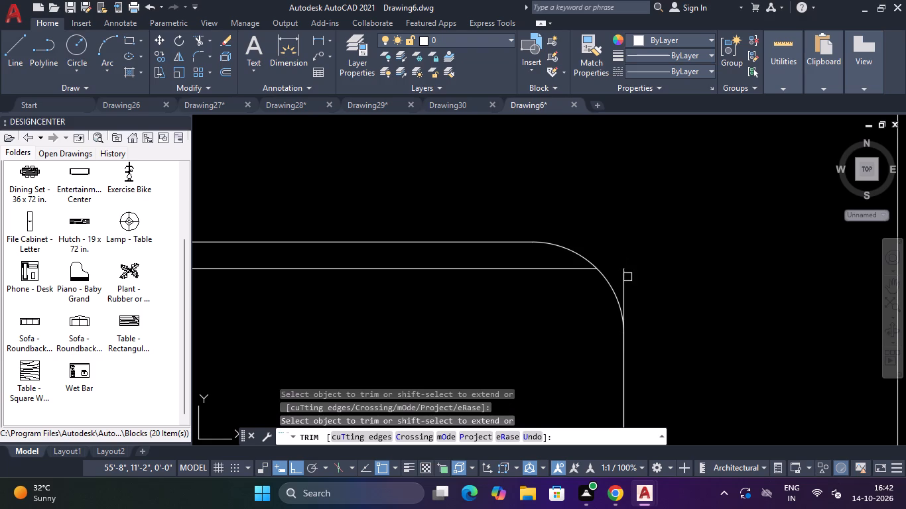
click(627, 277)
scroll(627, 278, down, 4)
scroll(209, 275, up, 4)
key(Escape)
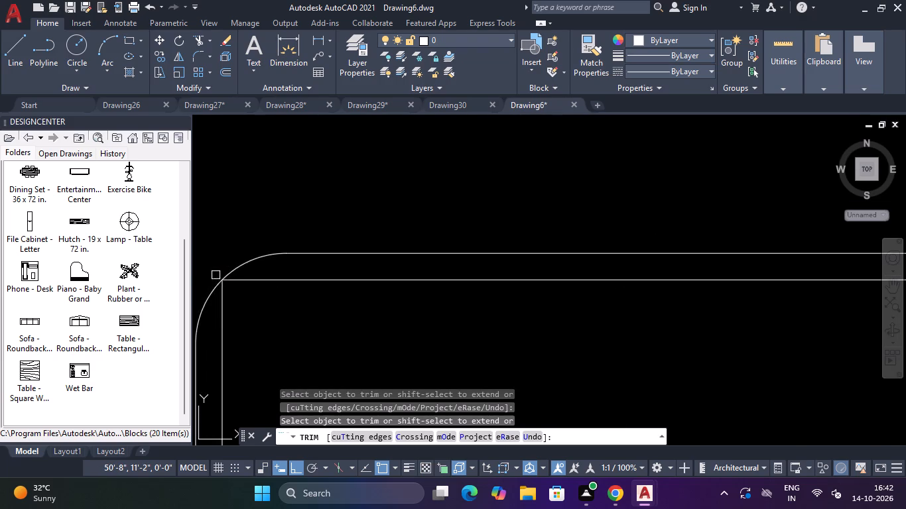
key(Escape)
scroll(239, 284, down, 6)
scroll(460, 301, down, 2)
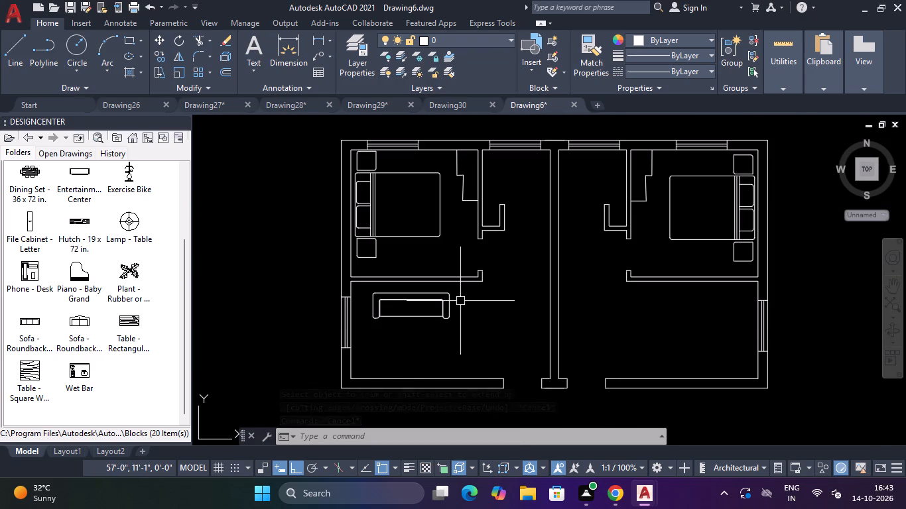
key(Escape)
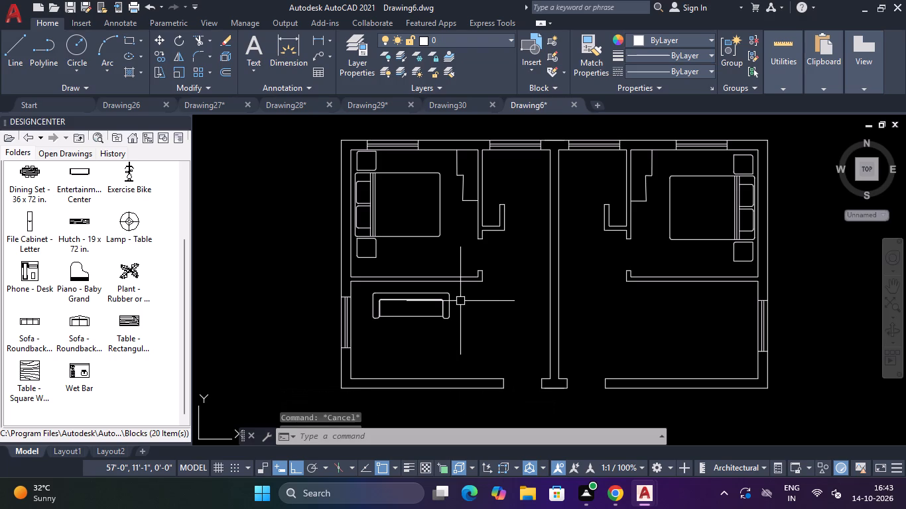
key(Escape)
Mirror the whole sofa downward about a horizontal line along its front, keeping the original.
click(454, 290)
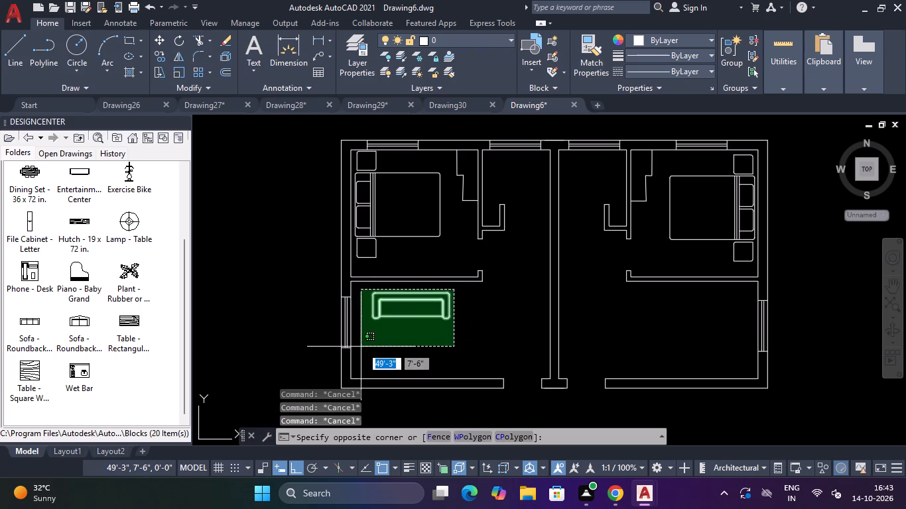
click(361, 347)
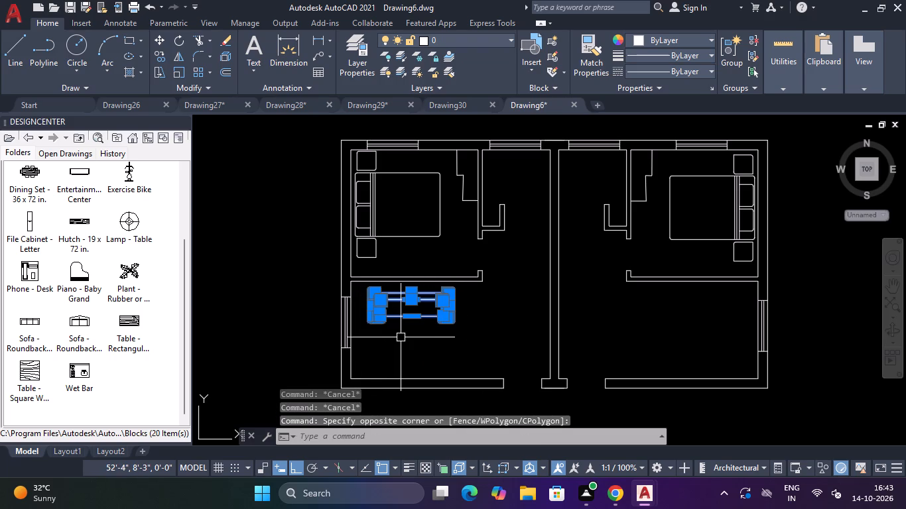
text(MI)
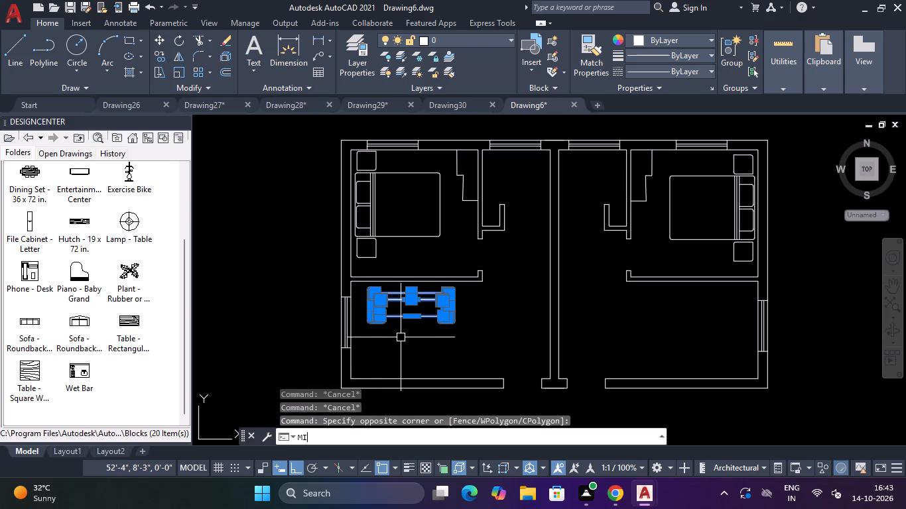
key(Return)
click(447, 321)
click(393, 327)
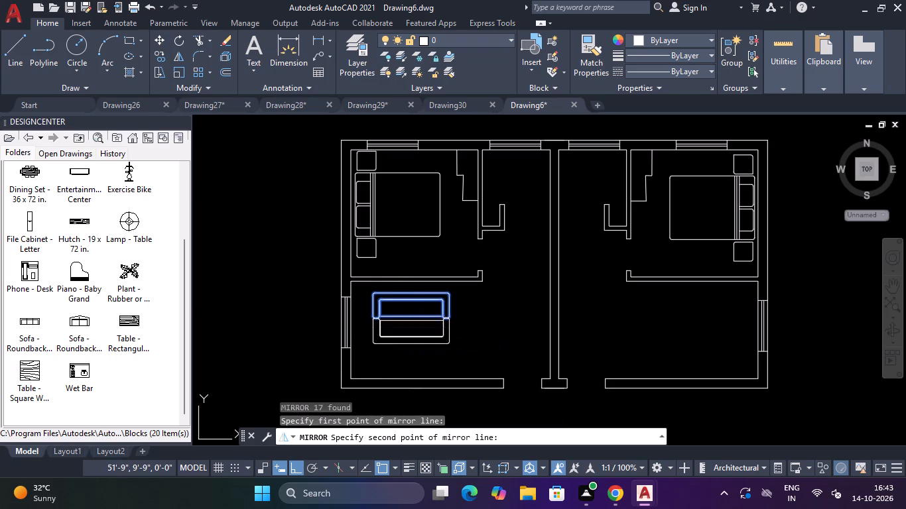
text(N)
key(space)
scroll(399, 323, up, 2)
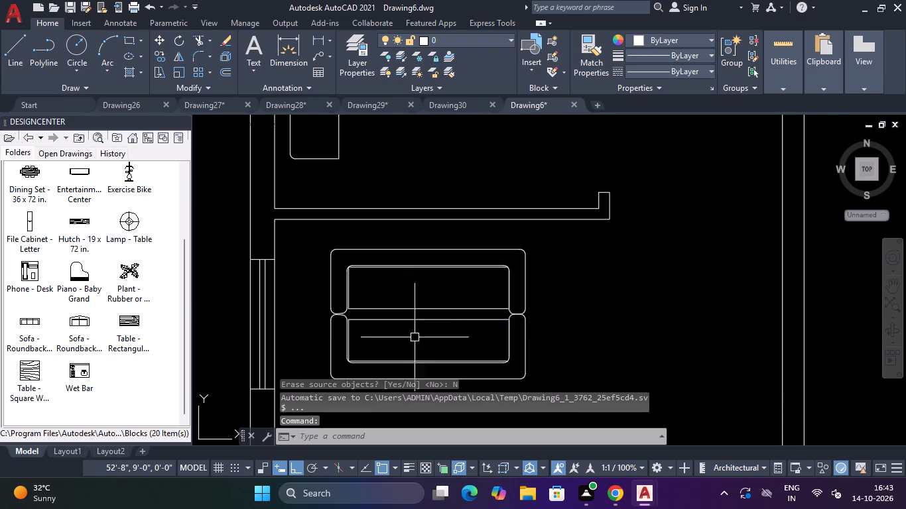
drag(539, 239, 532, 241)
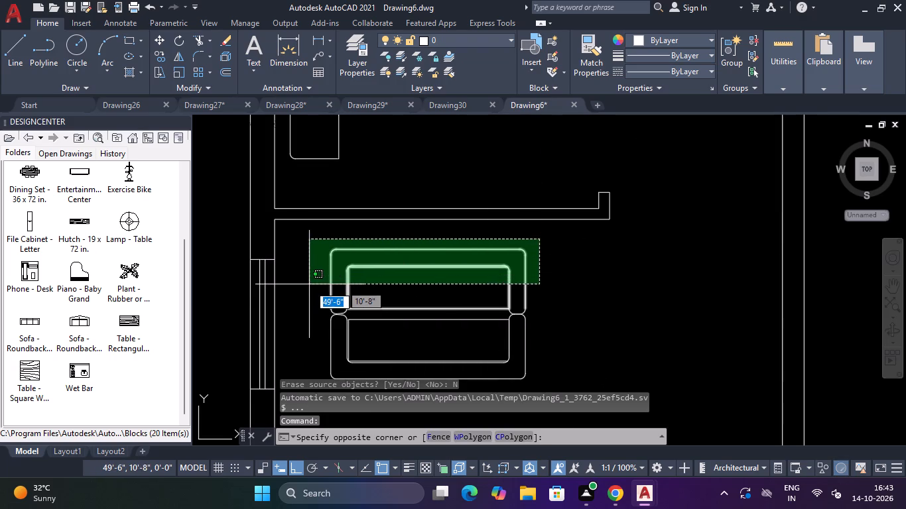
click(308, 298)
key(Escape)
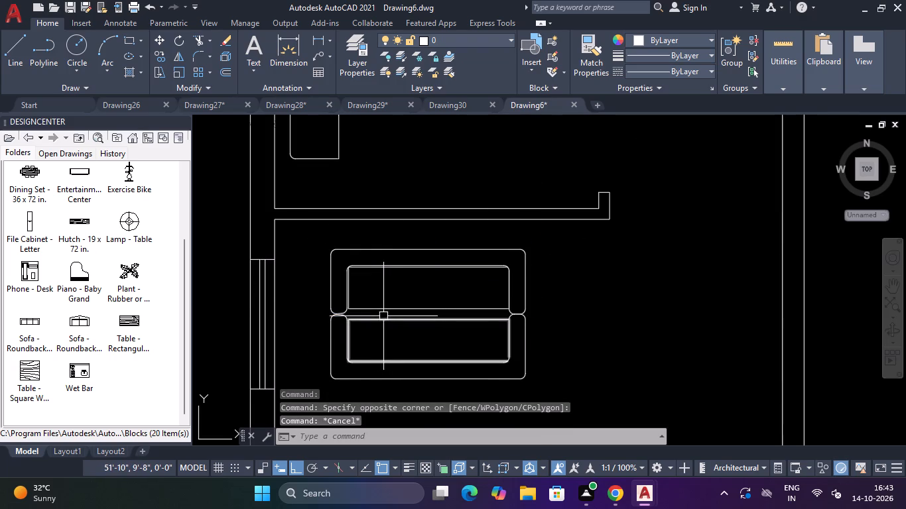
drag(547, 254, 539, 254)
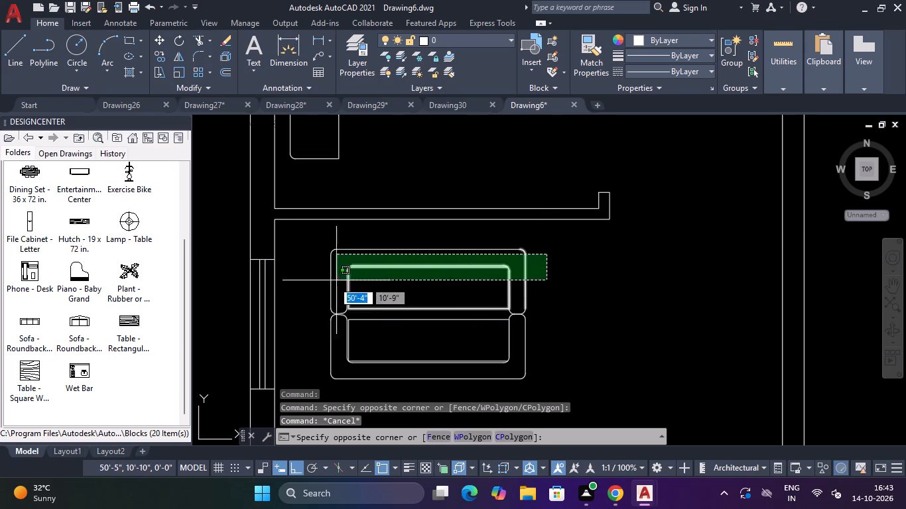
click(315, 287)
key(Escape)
Move the upper sofa straight up, close to the partition wall below the bedroom.
drag(306, 239, 318, 238)
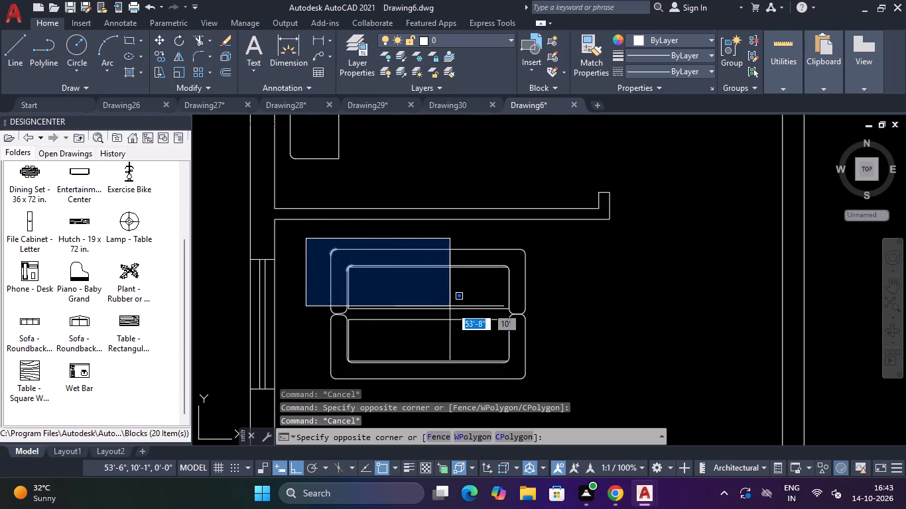
scroll(555, 318, up, 2)
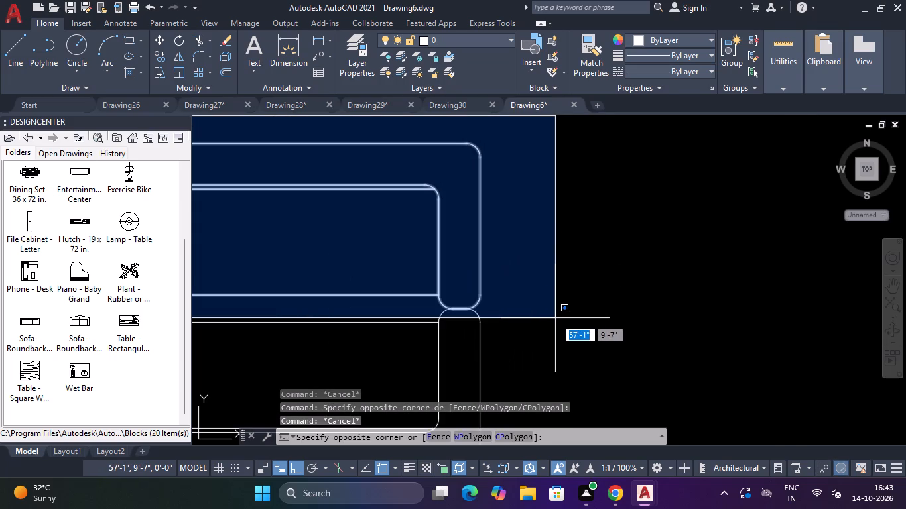
click(555, 312)
scroll(555, 312, down, 2)
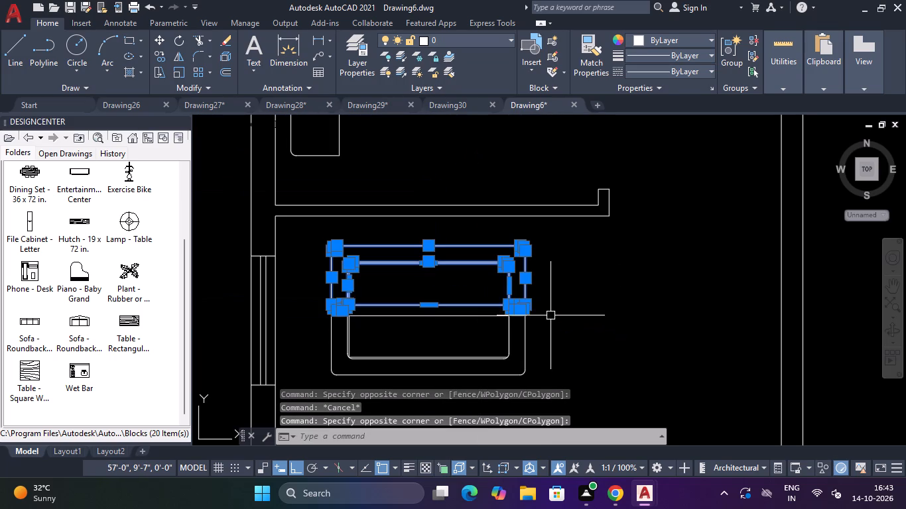
text(M)
key(space)
click(429, 288)
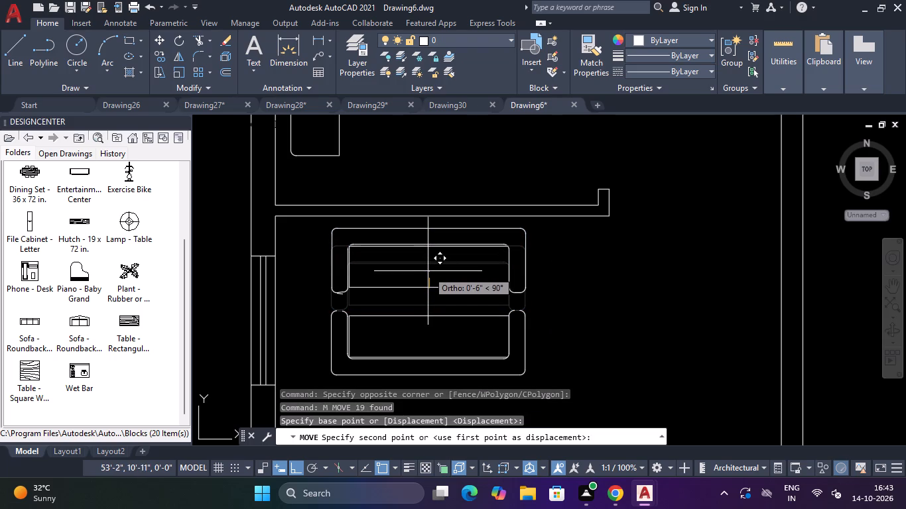
click(430, 263)
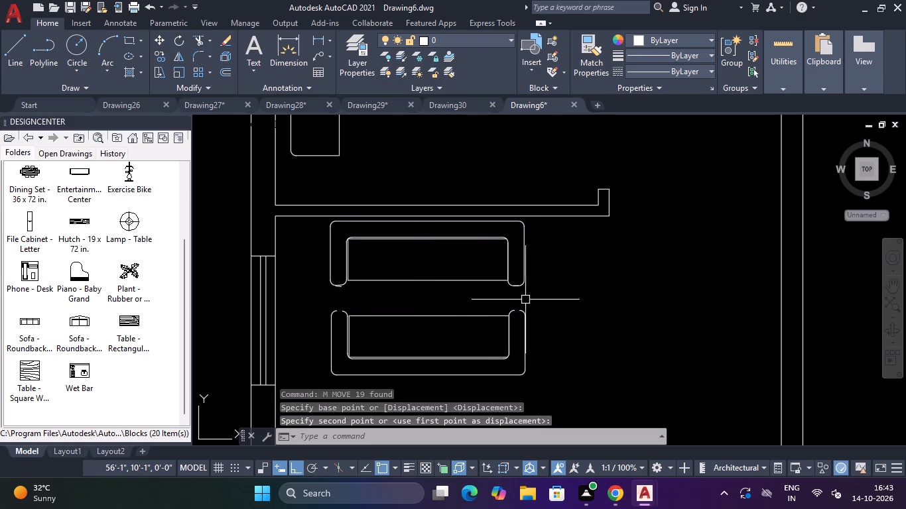
key(Escape)
key(Escape)
Move the mirrored sofa straight down, close to the room's bottom wall.
click(533, 295)
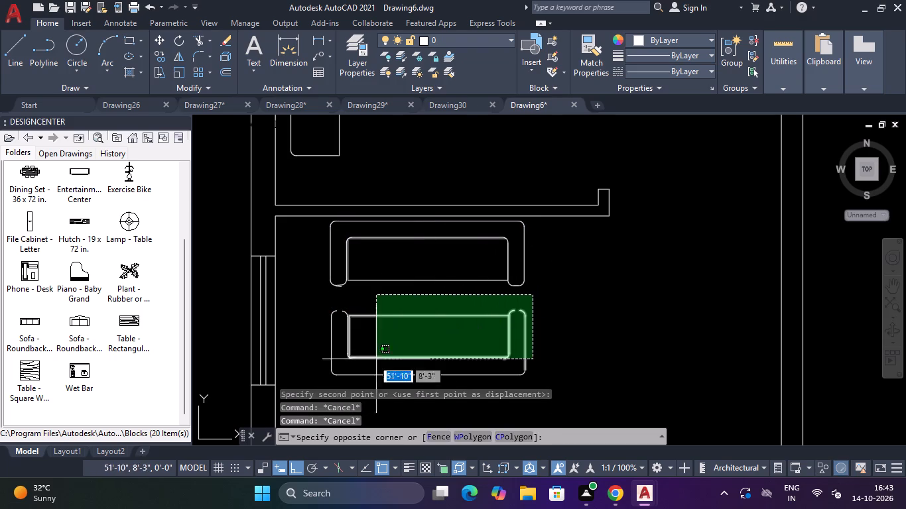
click(308, 386)
text(M)
key(space)
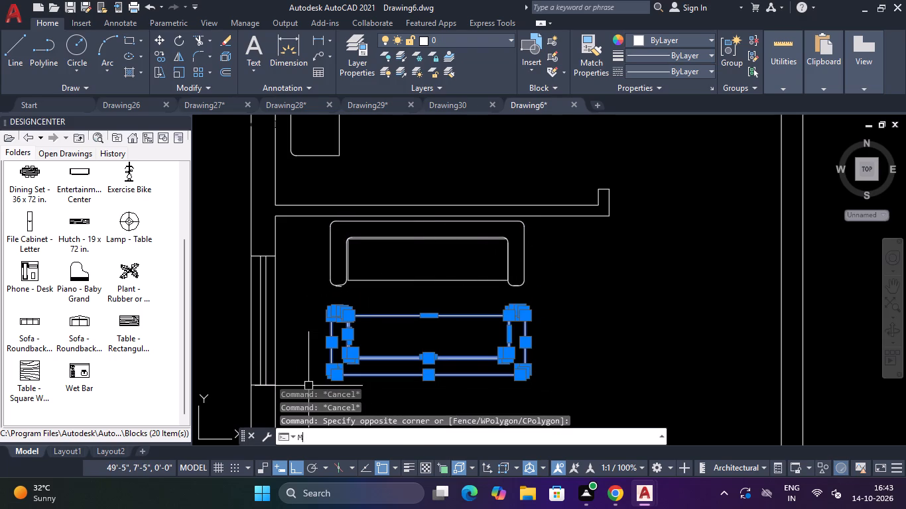
click(424, 335)
scroll(424, 335, down, 3)
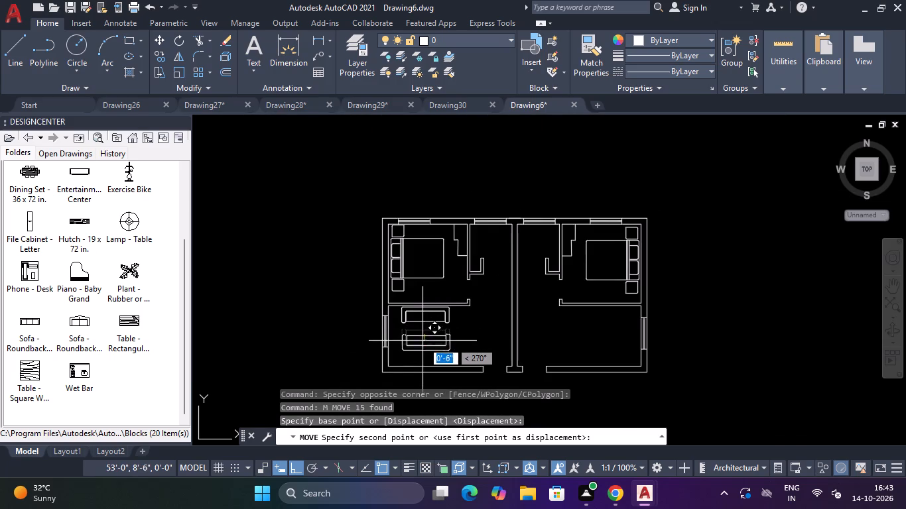
scroll(422, 355, up, 2)
click(422, 355)
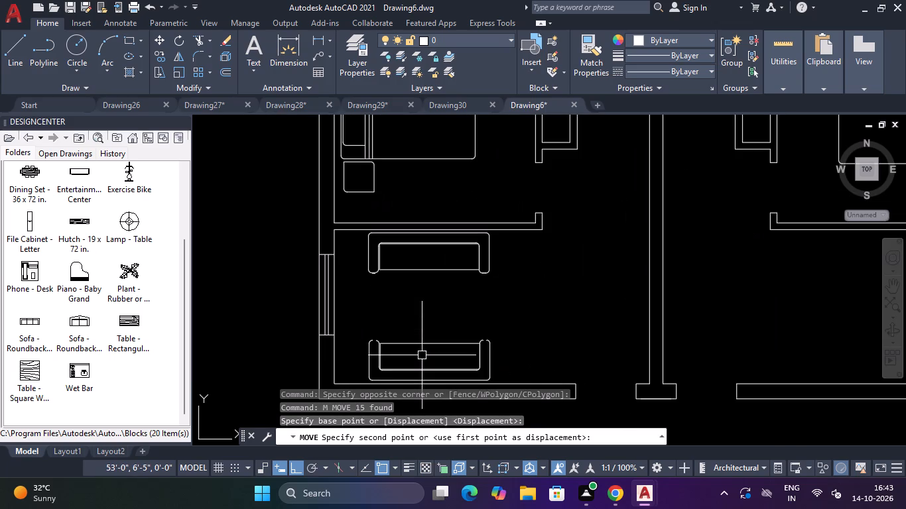
key(Escape)
Close the gaps at the front ends of the lower sofa's two arms with short lines.
text(L)
key(space)
scroll(414, 354, up, 3)
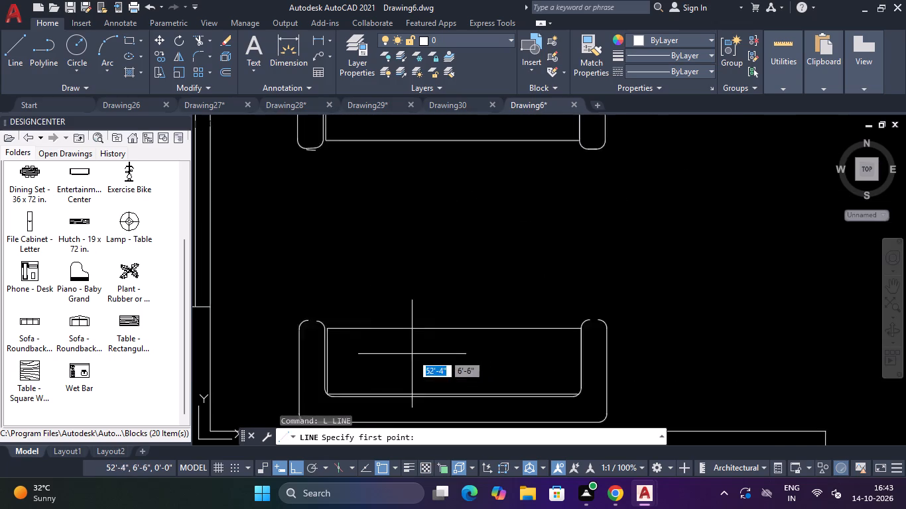
click(250, 303)
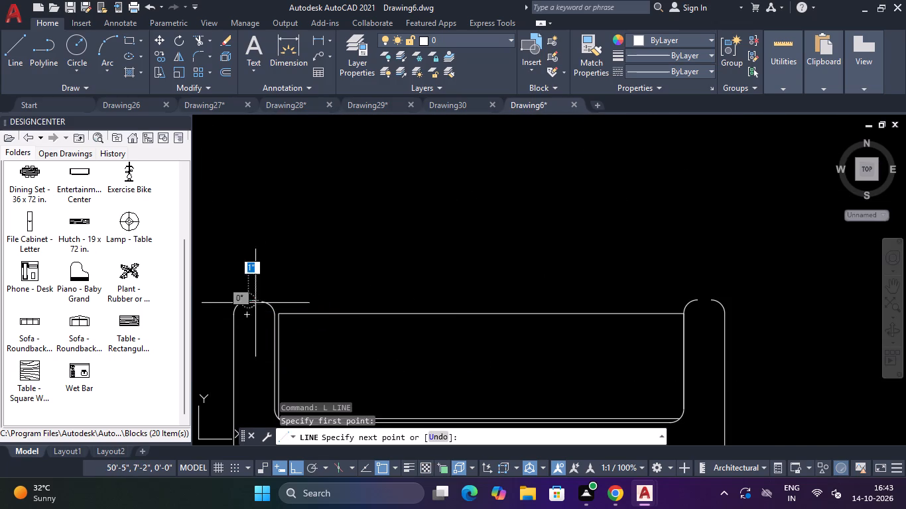
click(263, 303)
key(Escape)
key(space)
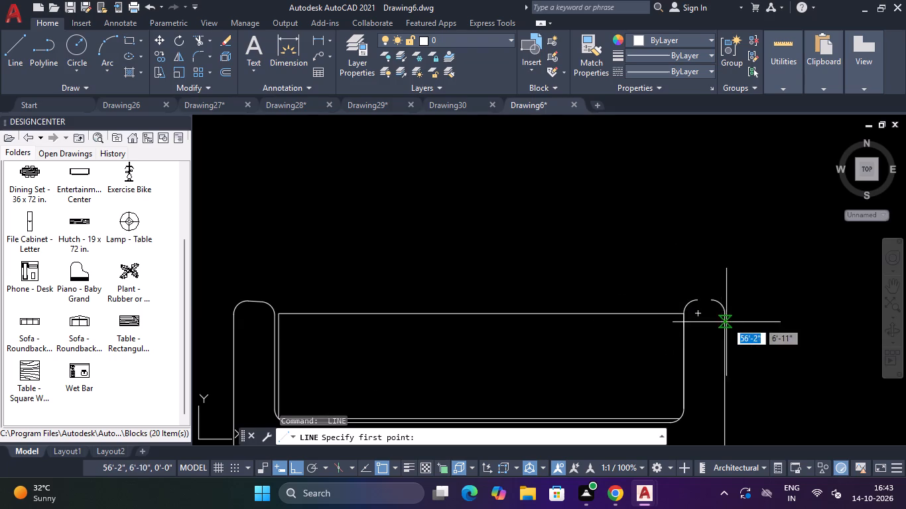
scroll(700, 290, up, 4)
drag(691, 340, 698, 340)
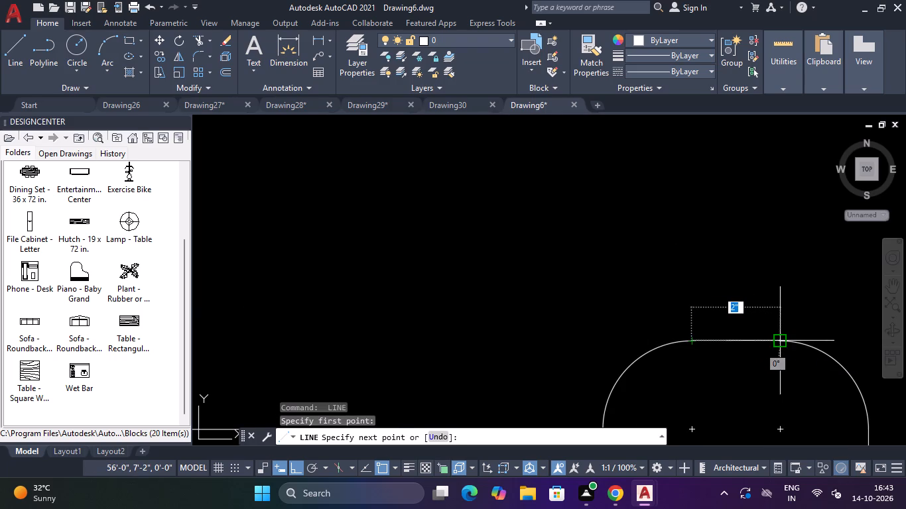
click(782, 343)
key(Escape)
scroll(764, 331, down, 8)
scroll(483, 201, up, 1)
key(Escape)
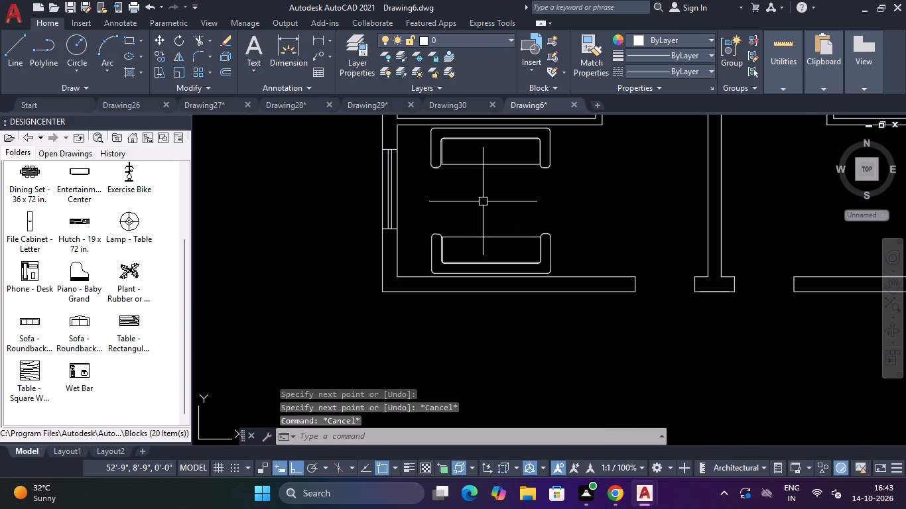
Draw a coffee table rectangle about 3'-9" by 1'-9" between the two facing sofas.
text(REC)
key(space)
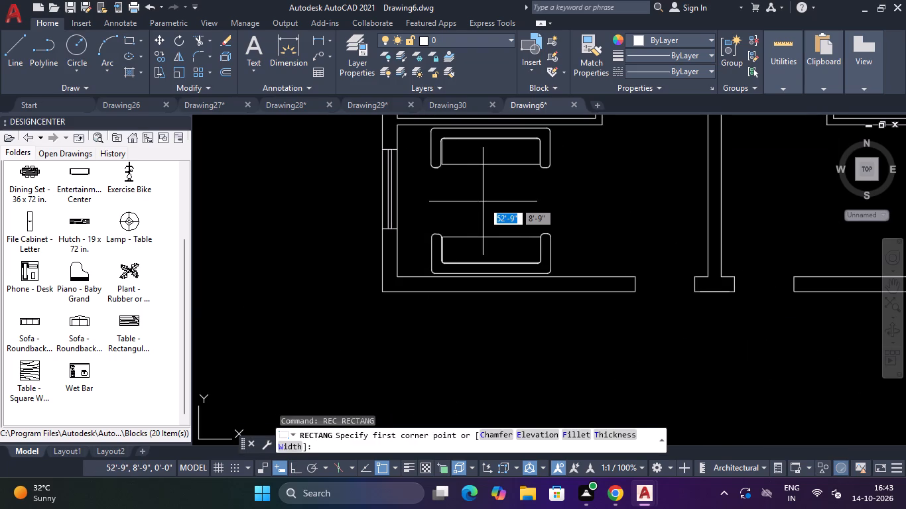
click(451, 186)
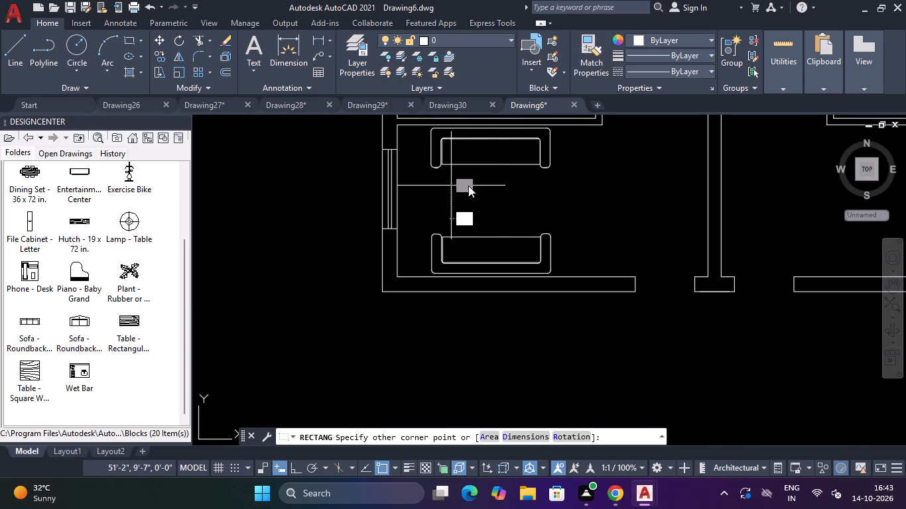
click(527, 220)
key(Escape)
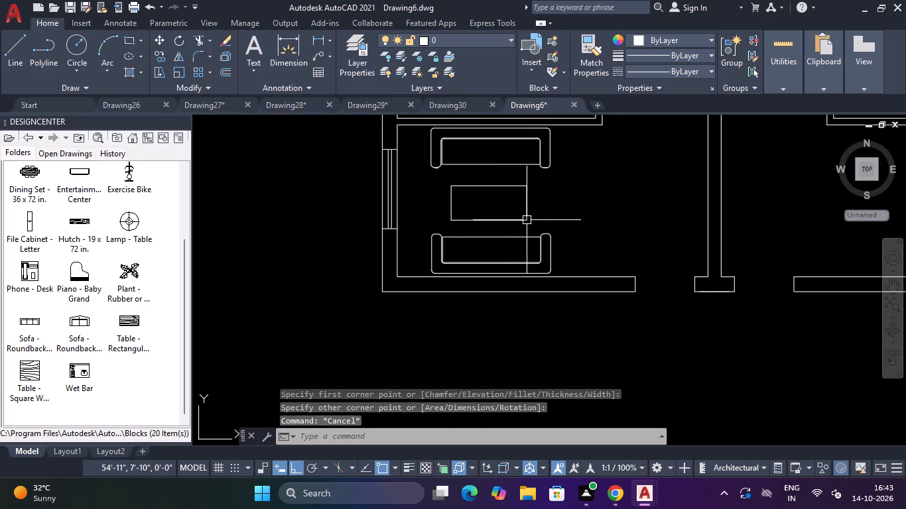
scroll(527, 192, down, 3)
scroll(519, 190, up, 2)
key(Escape)
key(Escape)
Draw a side table rectangle about 1'-4" by 1'-5" between the left wall and the lower sofa.
scroll(498, 191, down, 2)
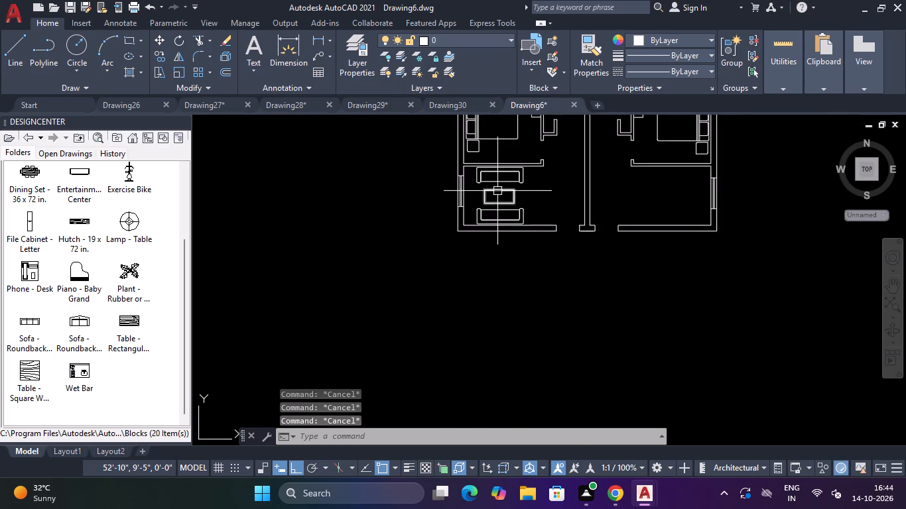
scroll(503, 191, down, 2)
scroll(509, 190, up, 1)
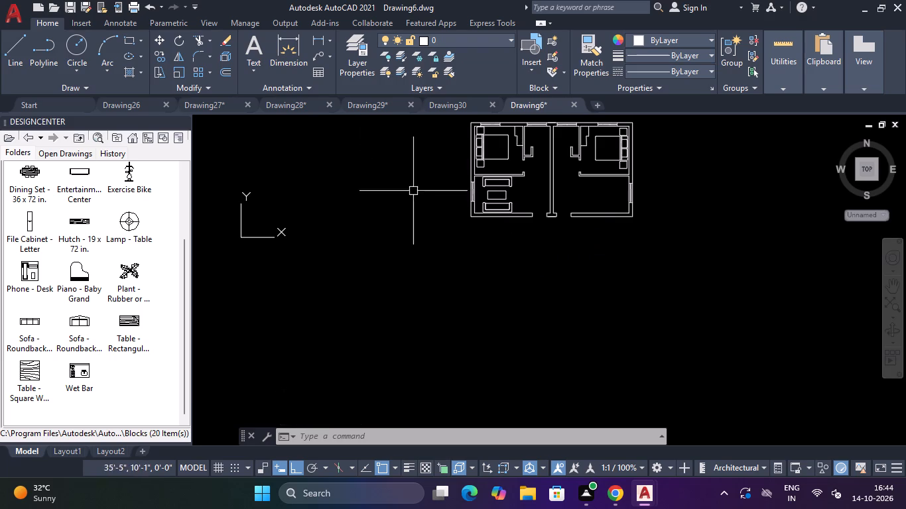
scroll(489, 201, up, 4)
scroll(503, 189, down, 4)
scroll(480, 197, up, 2)
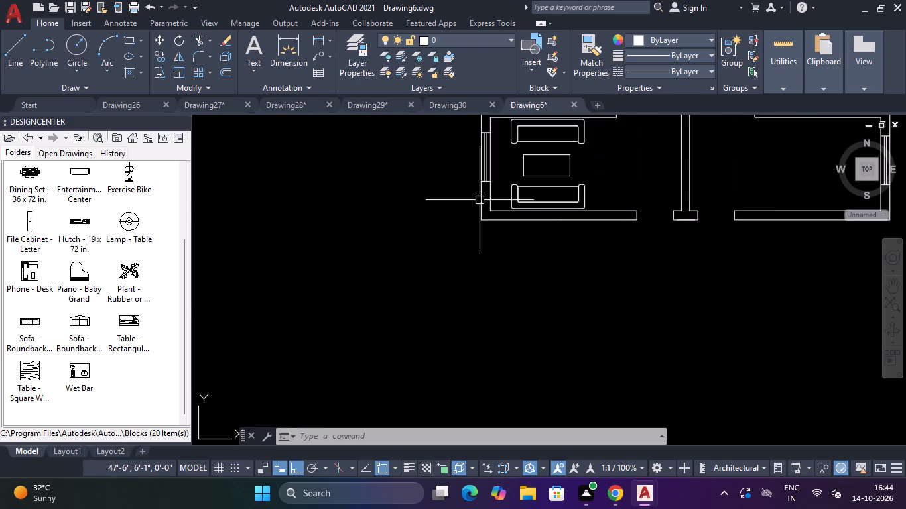
scroll(497, 208, up, 1)
text(REC)
key(space)
scroll(492, 190, up, 2)
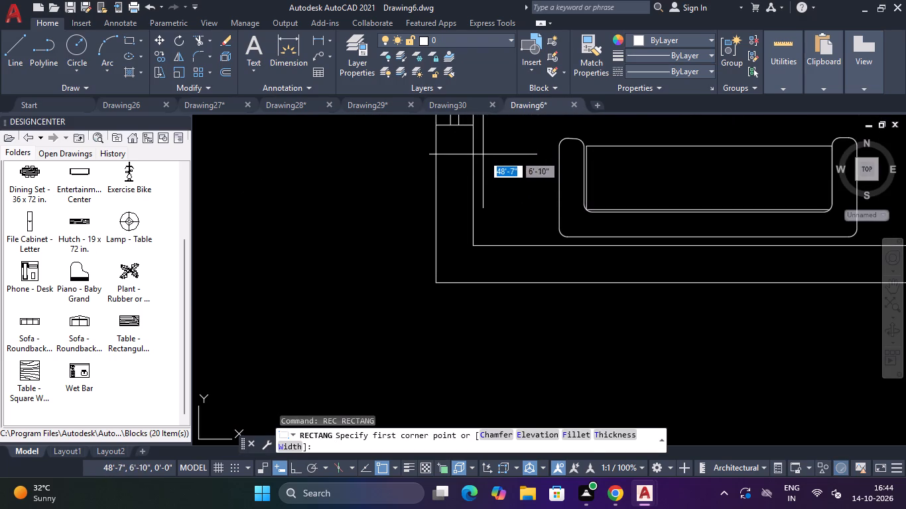
click(483, 154)
click(547, 223)
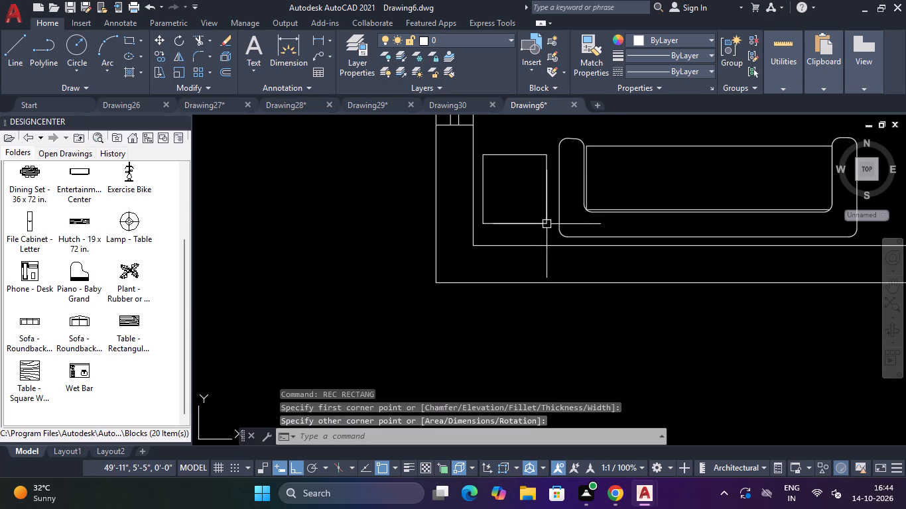
Draw two crossing diagonal lines between the opposite corners of the side table beside the lower sofa.
key(Escape)
key(l)
key(space)
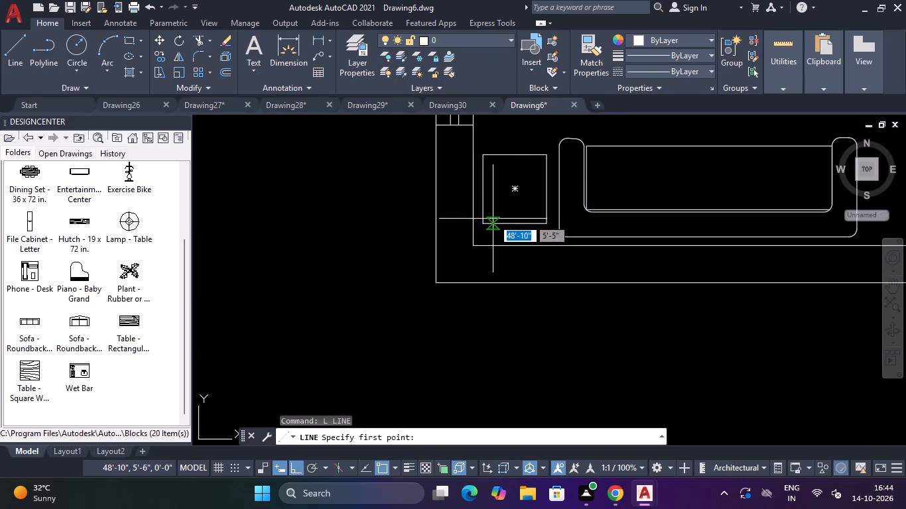
click(484, 224)
click(549, 155)
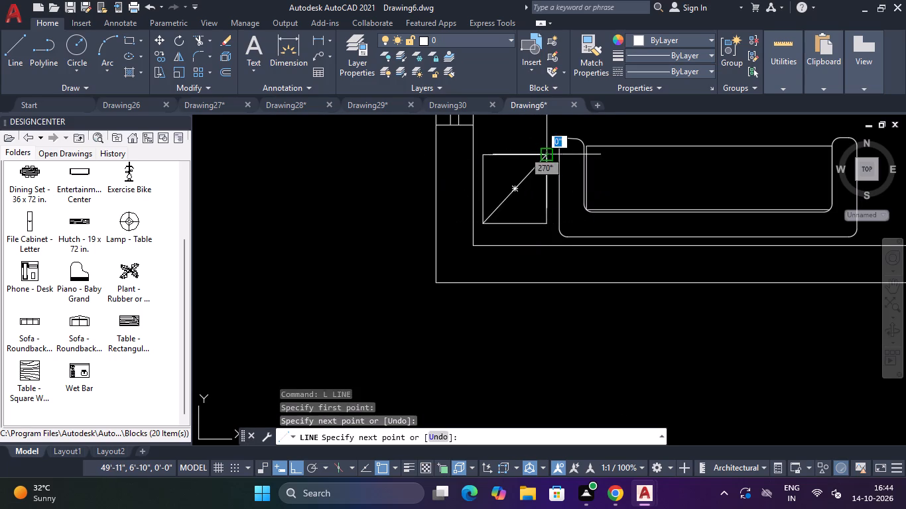
key(Escape)
key(space)
click(479, 155)
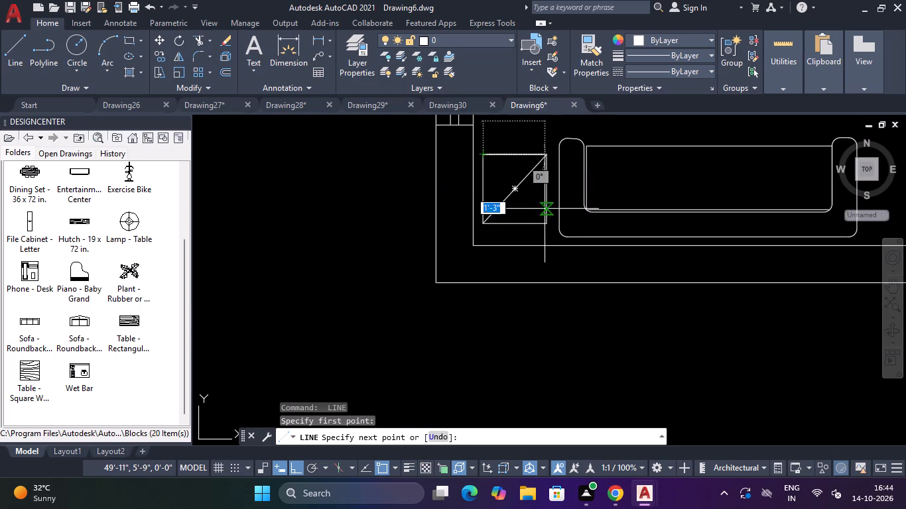
click(550, 221)
key(Escape)
Copy both sofas, the coffee table and the side table about 23'-3" horizontally into the right unit's lower room.
scroll(551, 199, down, 4)
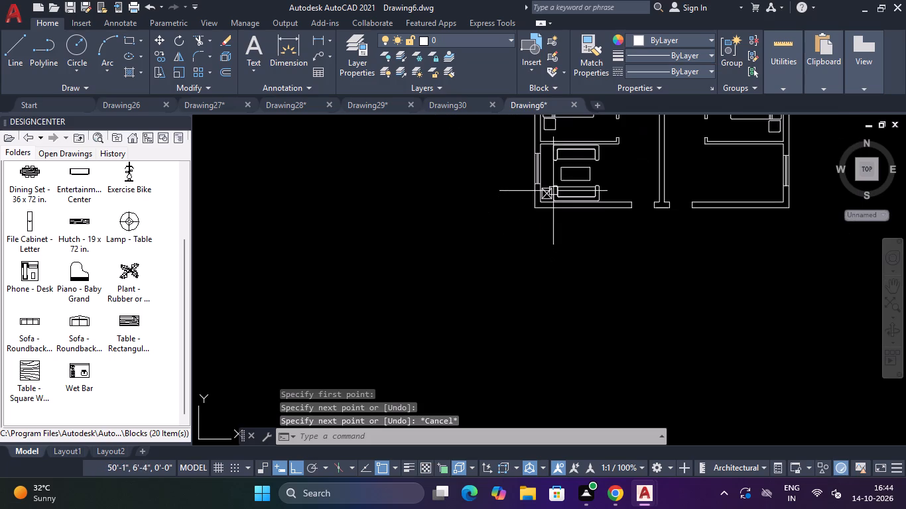
scroll(613, 148, up, 4)
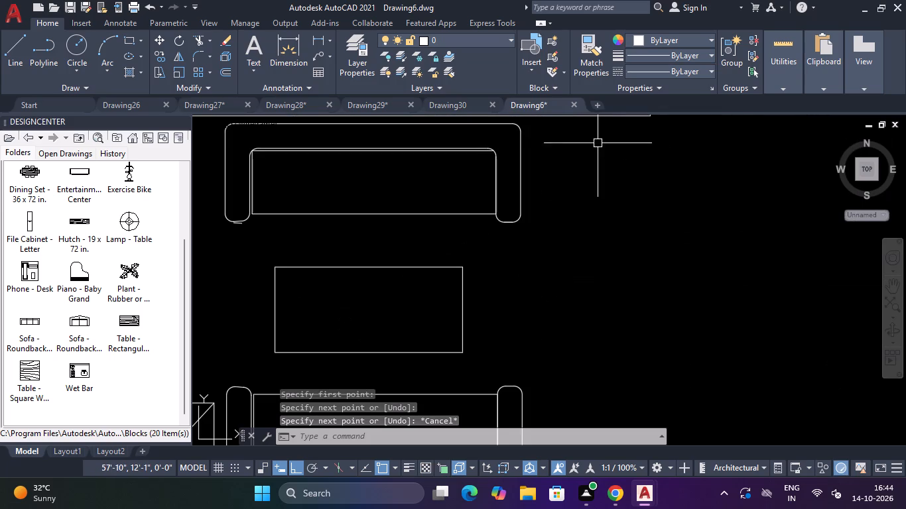
click(552, 127)
key(Escape)
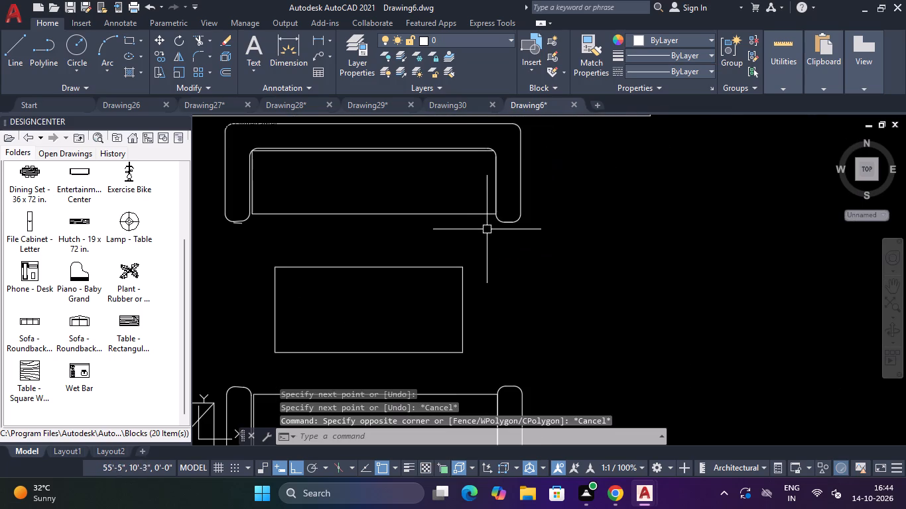
click(525, 121)
scroll(463, 215, down, 2)
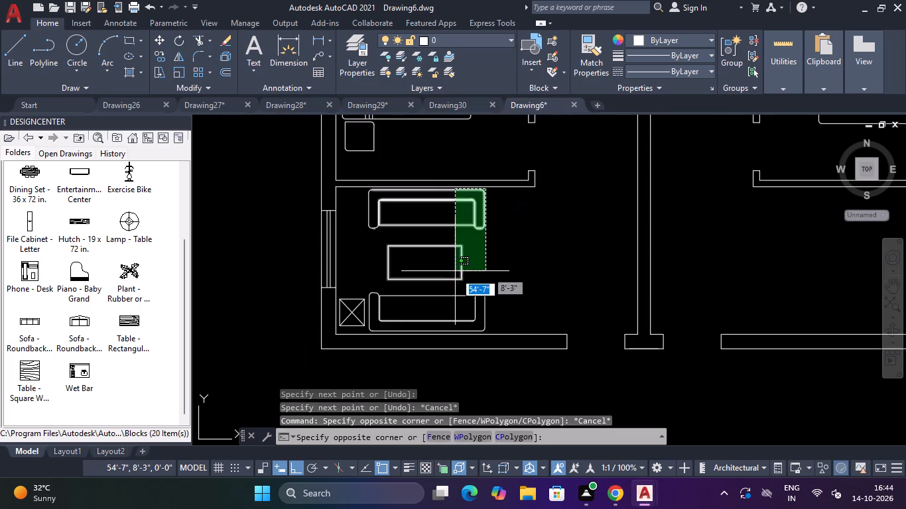
scroll(344, 329, up, 2)
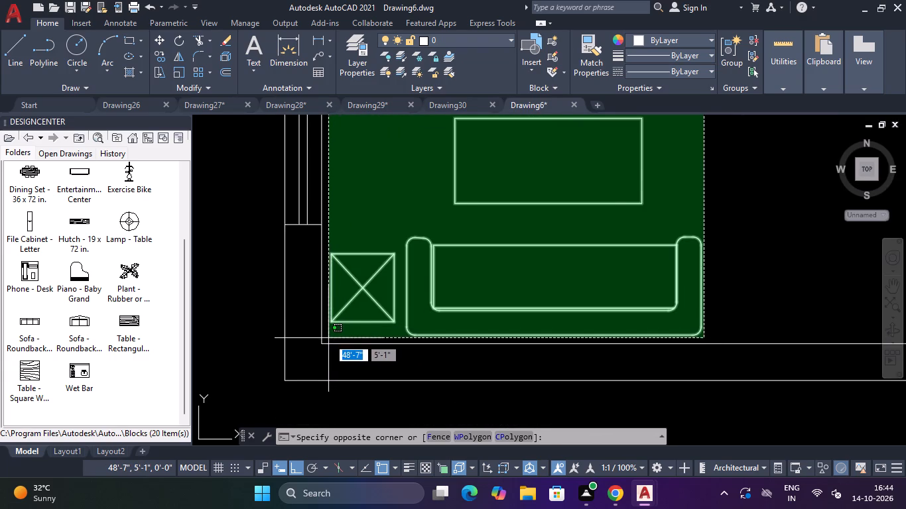
click(328, 338)
scroll(430, 266, down, 2)
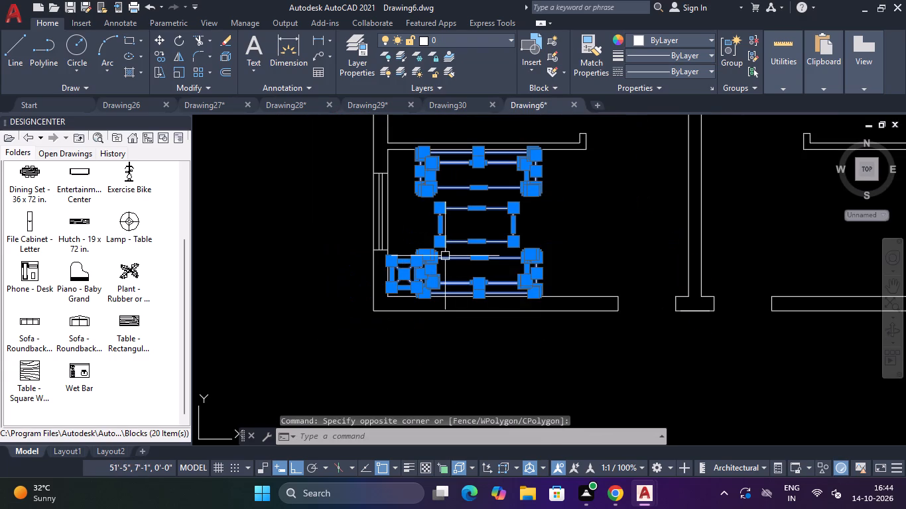
text(CO)
key(Return)
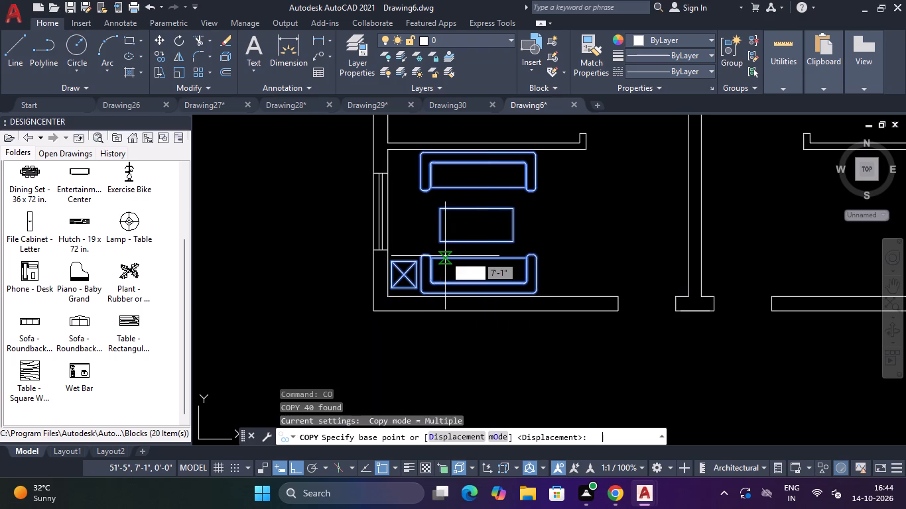
click(476, 224)
scroll(511, 218, down, 4)
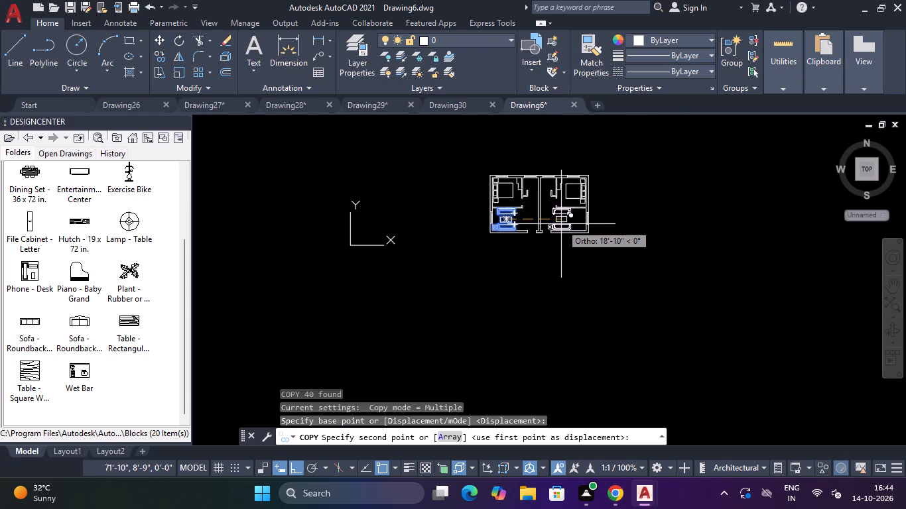
scroll(561, 225, up, 4)
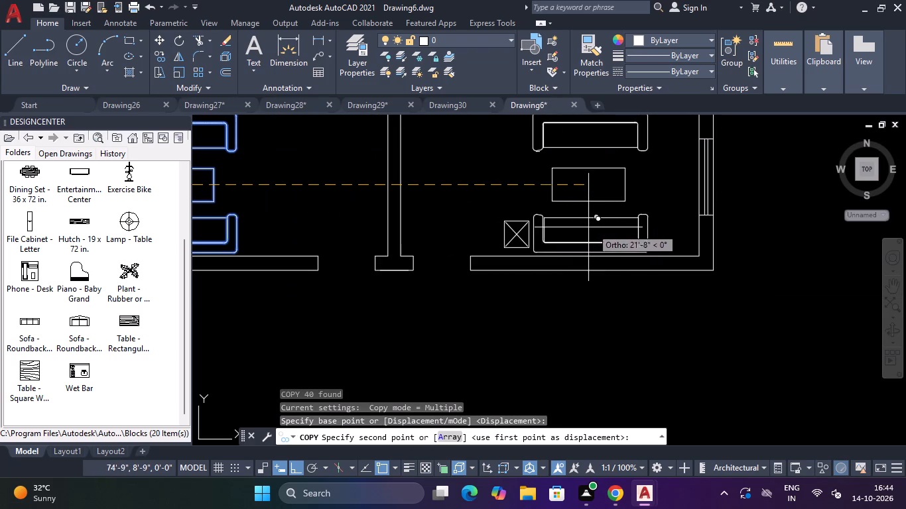
scroll(613, 229, down, 1)
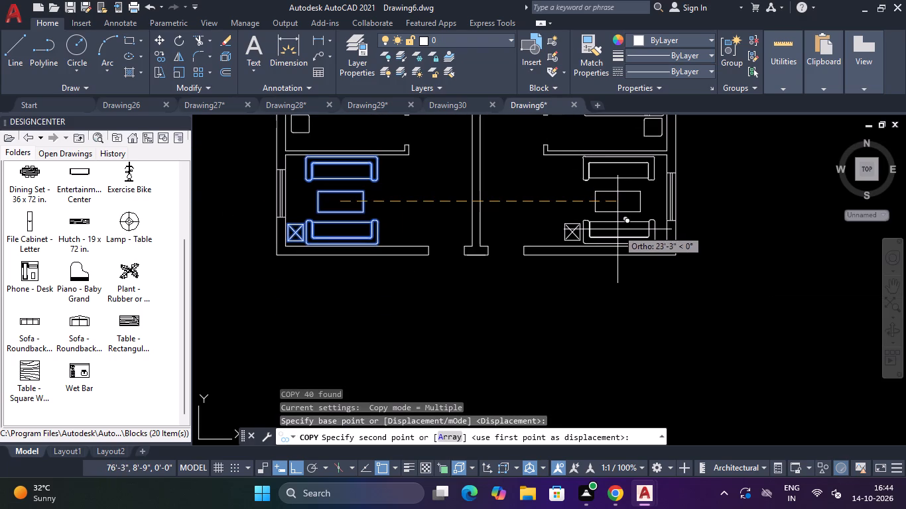
click(617, 229)
key(Escape)
Offset both faces of the central dividing wall by 2' outward, one into each unit.
scroll(554, 192, down, 2)
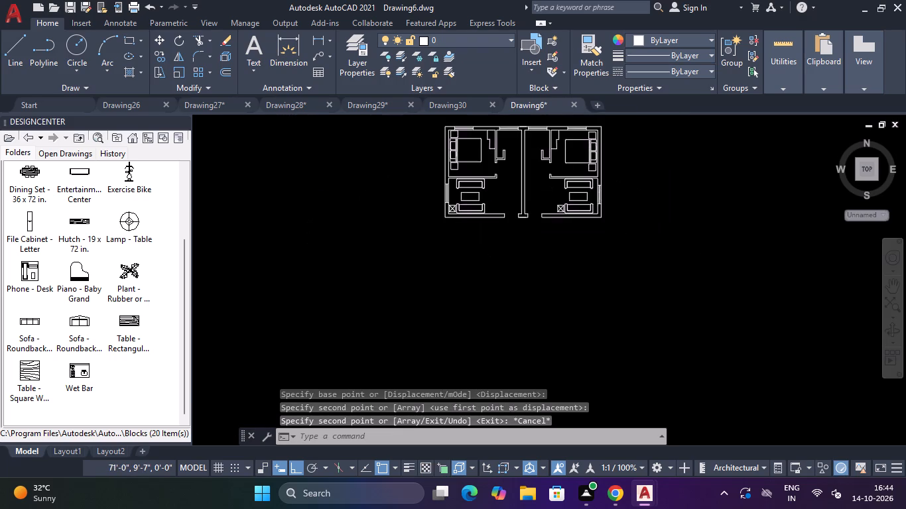
scroll(554, 192, down, 1)
scroll(554, 192, up, 2)
scroll(547, 185, down, 2)
scroll(539, 155, up, 1)
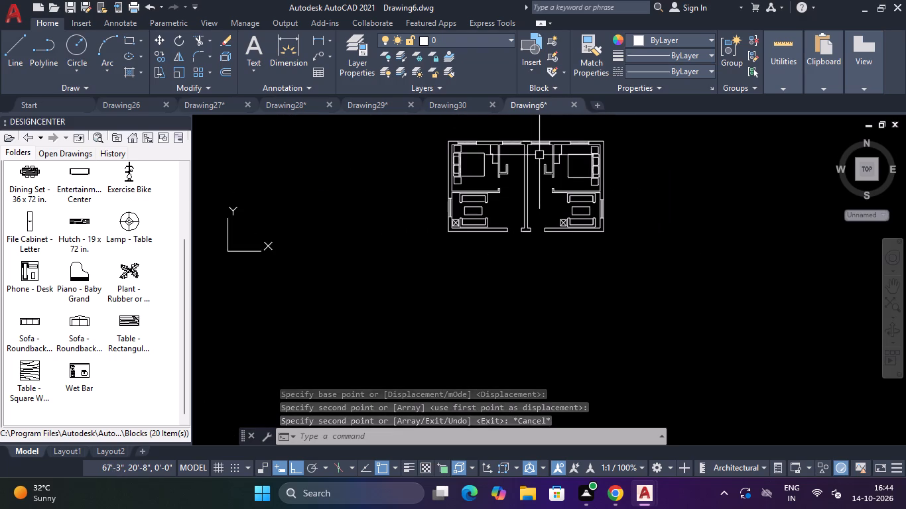
key(Escape)
key(Escape)
scroll(539, 155, up, 2)
key(Escape)
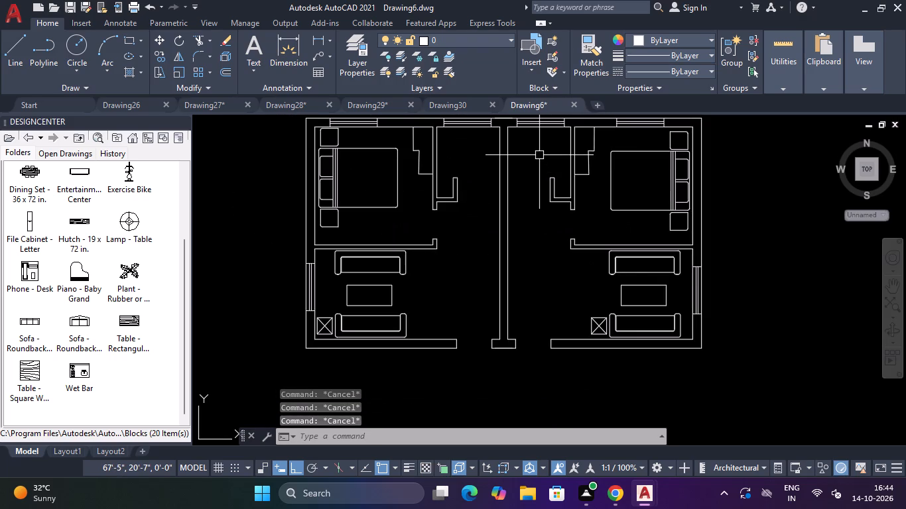
text(O)
key(space)
text(2')
key(Return)
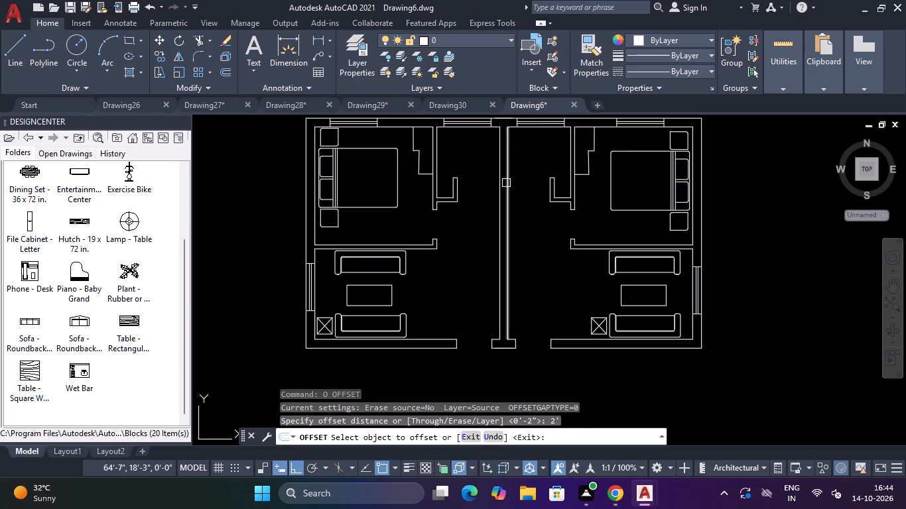
click(506, 183)
click(520, 180)
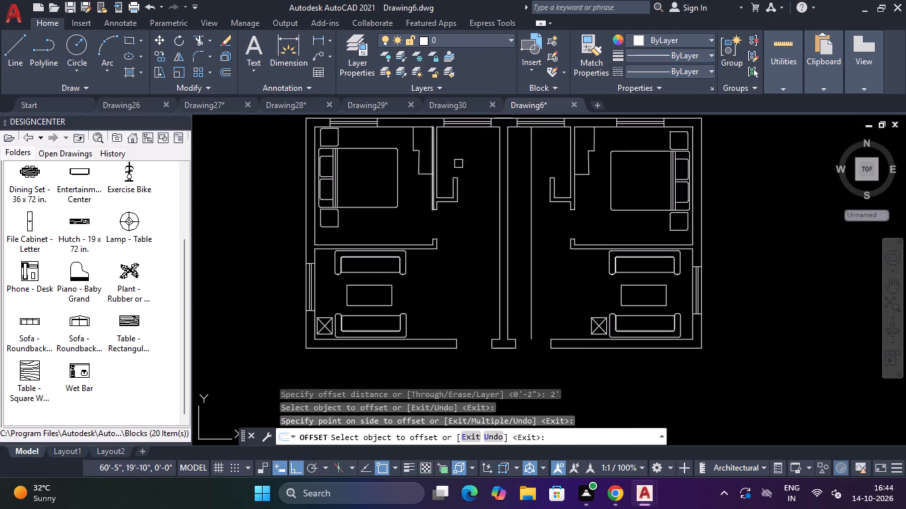
click(499, 175)
click(477, 180)
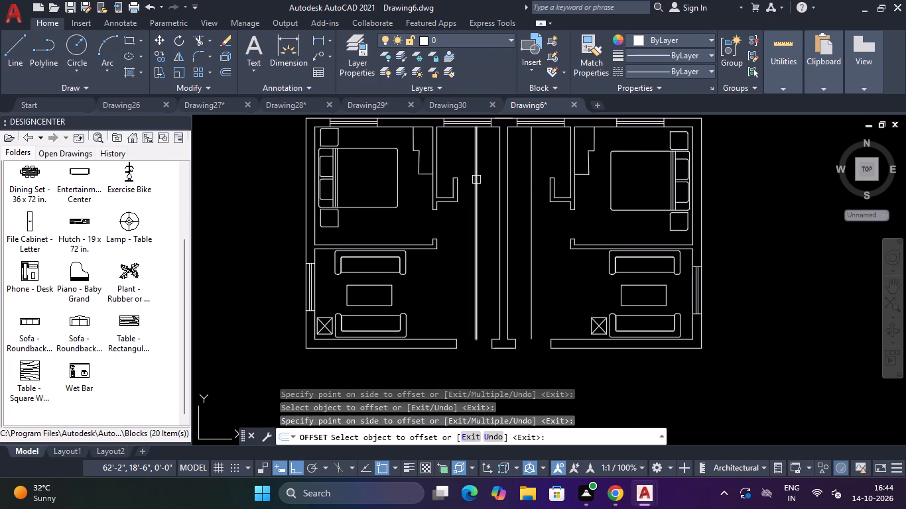
text(L)
key(space)
key(Escape)
key(Escape)
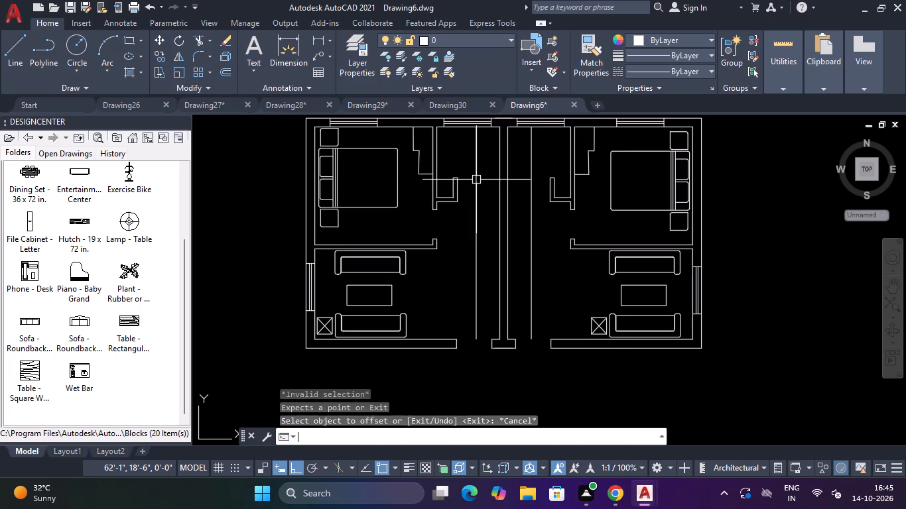
Draw a horizontal line joining the two offset lines, level with the tops of the short L-shaped partition ends.
text(L)
key(space)
scroll(476, 180, up, 2)
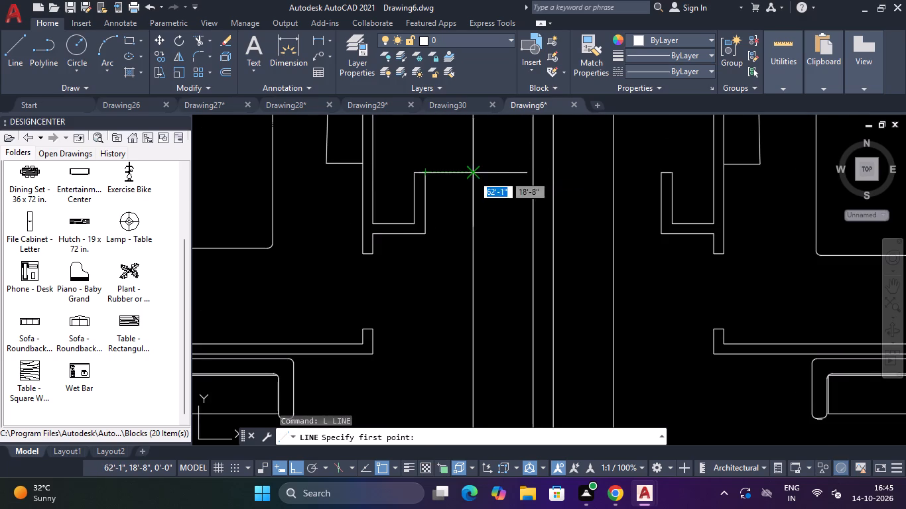
click(473, 175)
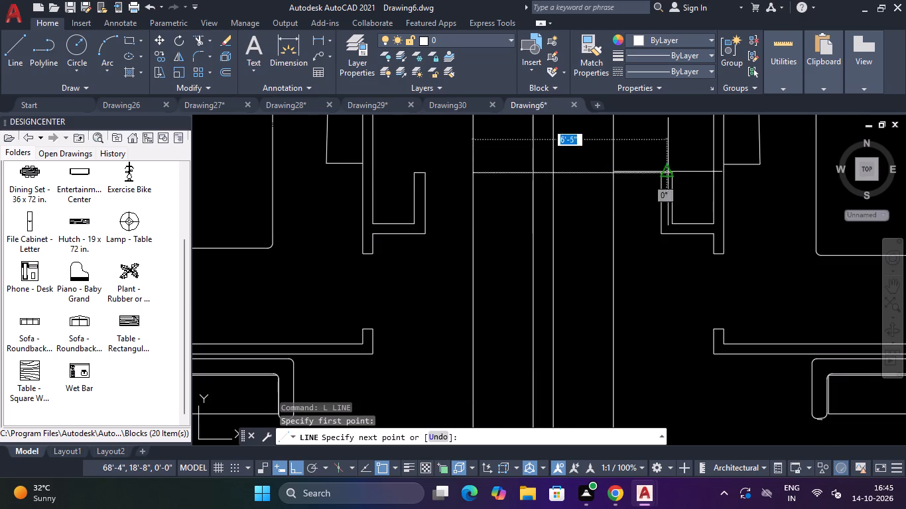
scroll(714, 172, down, 3)
scroll(718, 172, up, 2)
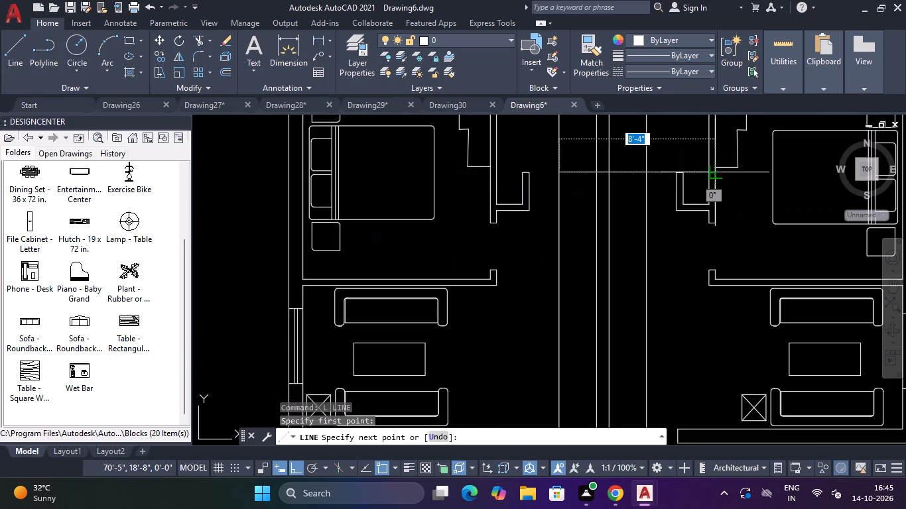
click(648, 174)
key(Escape)
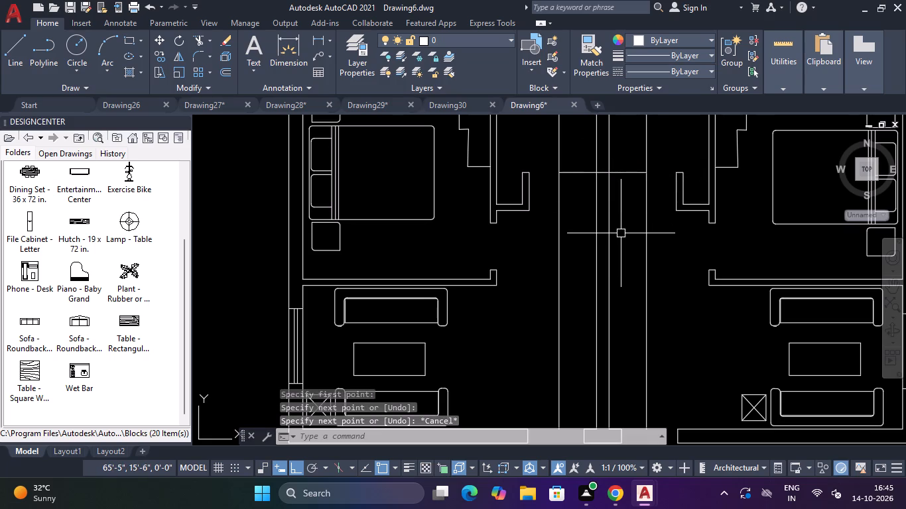
Trim away the parts of both offset lines below the horizontal connecting line.
text(TR)
key(space)
click(588, 250)
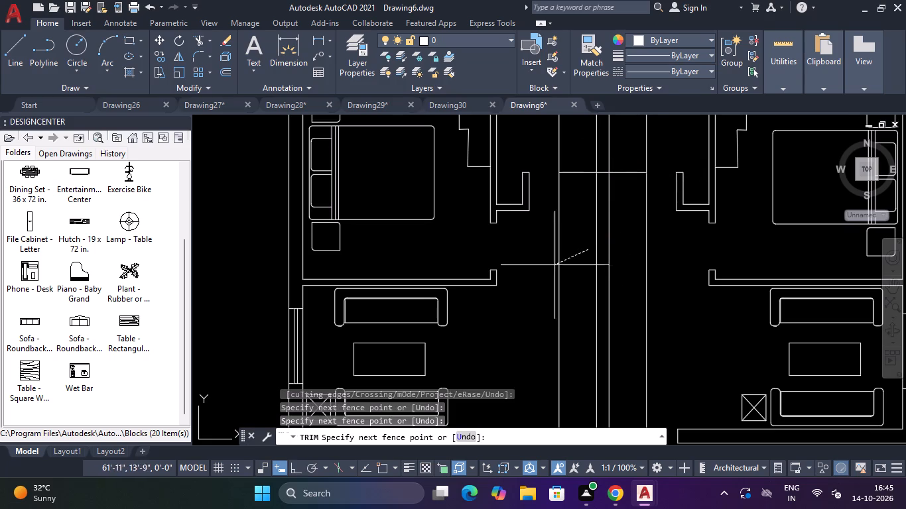
click(549, 270)
click(630, 258)
click(664, 274)
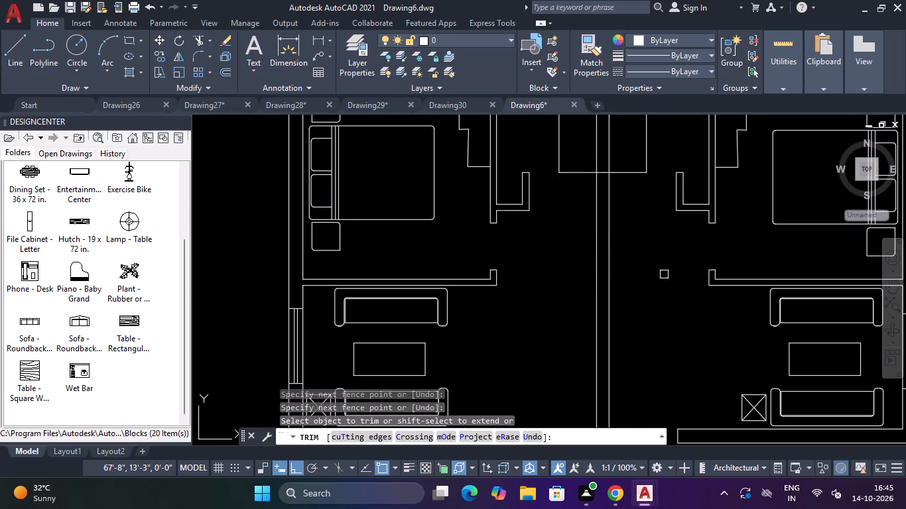
scroll(664, 274, down, 3)
scroll(664, 274, up, 2)
key(Escape)
key(Escape)
Trim out the piece of the horizontal line that lies between the two faces of the central wall.
scroll(635, 194, up, 2)
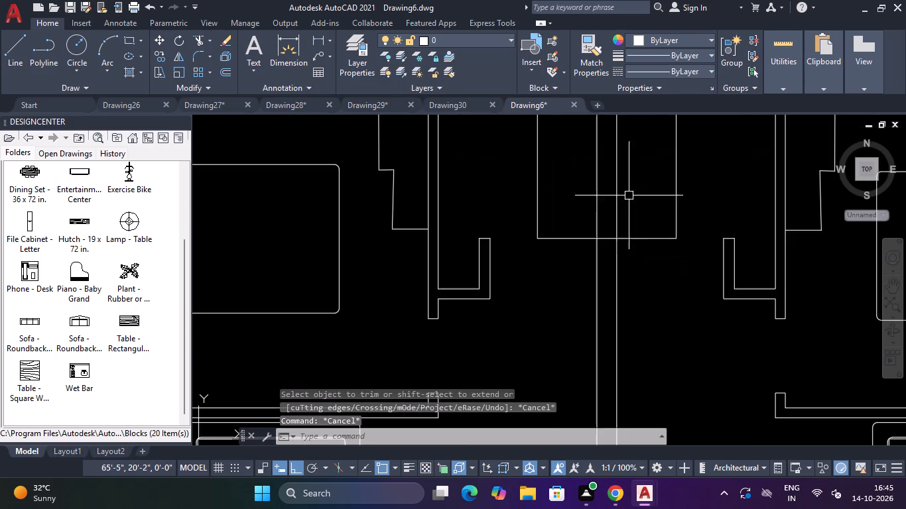
key(space)
scroll(610, 236, up, 2)
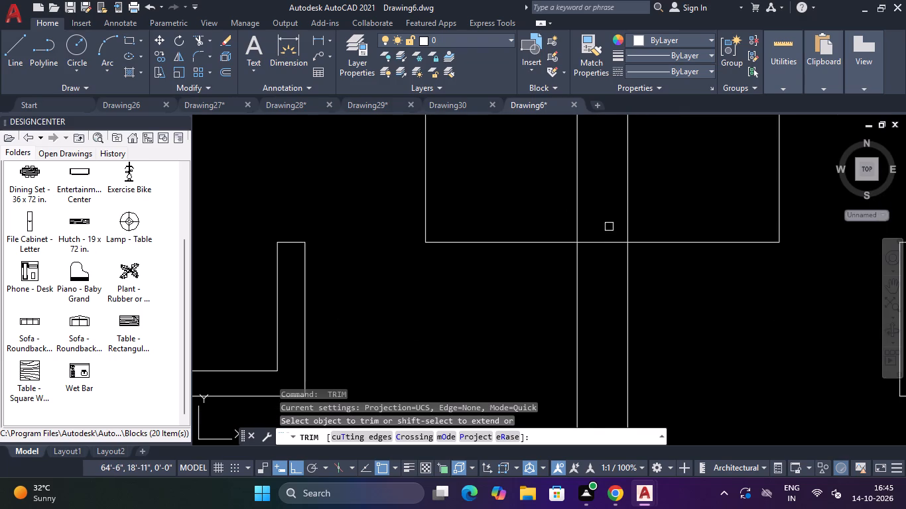
click(609, 227)
click(594, 297)
scroll(600, 276, down, 3)
key(Escape)
key(Escape)
scroll(594, 219, down, 2)
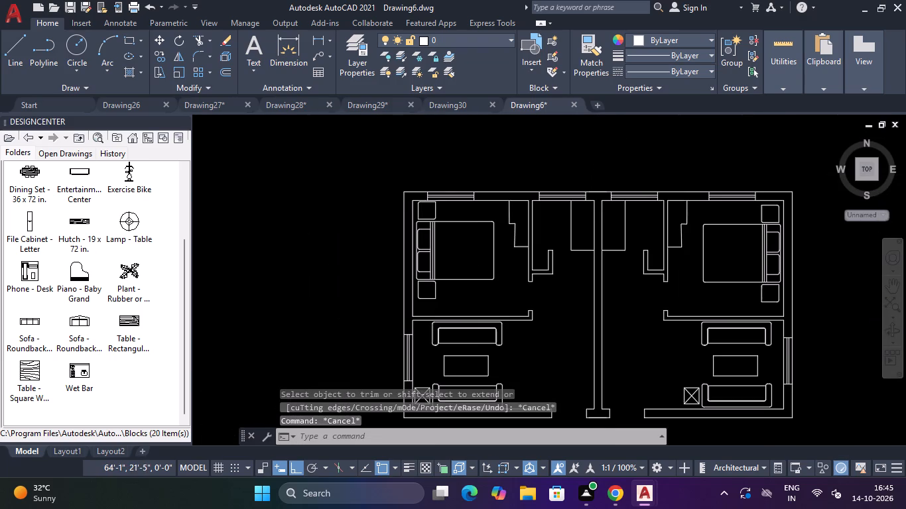
Open the Blocks collection of Kitchens.dwg in DesignCenter.
scroll(594, 219, up, 1)
key(Escape)
key(Escape)
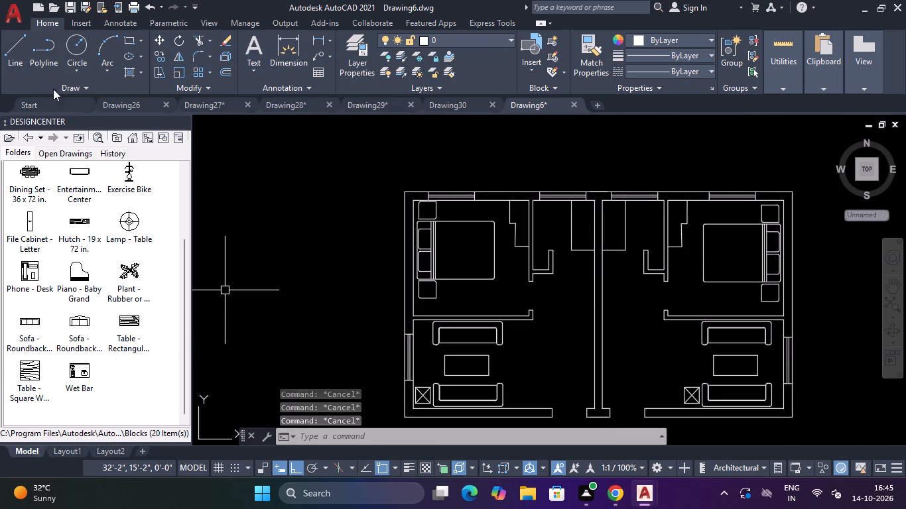
click(69, 138)
click(74, 140)
click(75, 140)
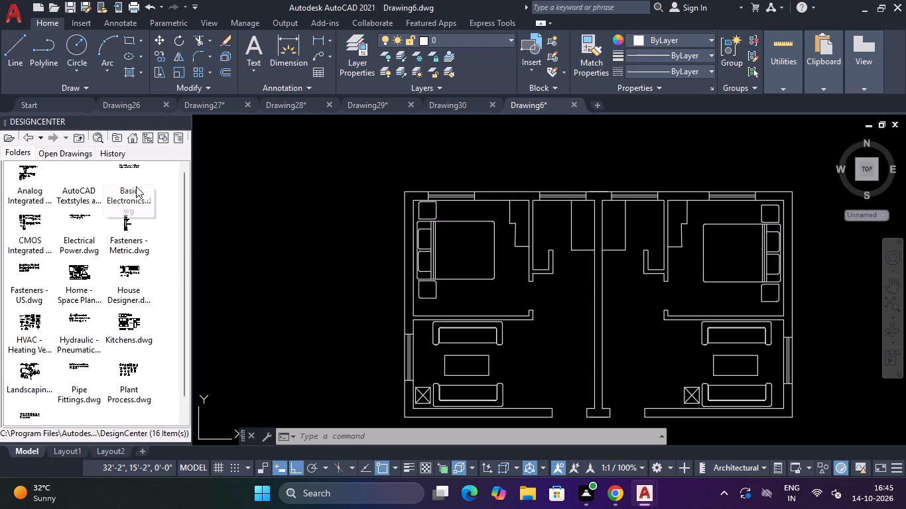
click(123, 327)
click(123, 318)
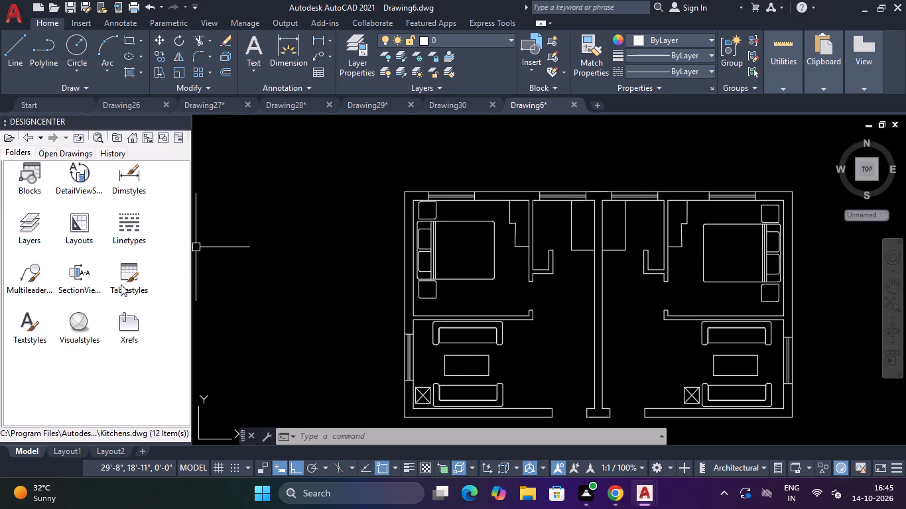
double_click(29, 173)
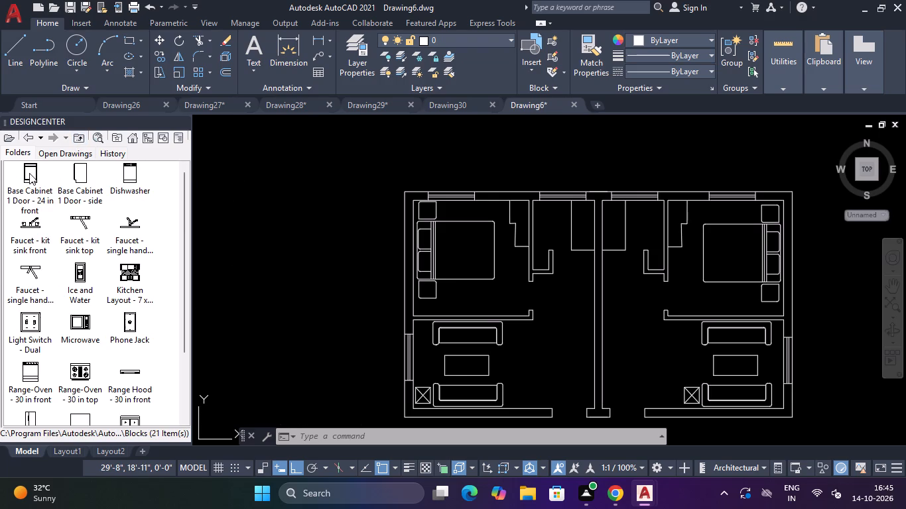
Insert the "Range-Oven - 30 in top" block in the empty space left of the floor plan.
scroll(77, 285, down, 3)
click(73, 283)
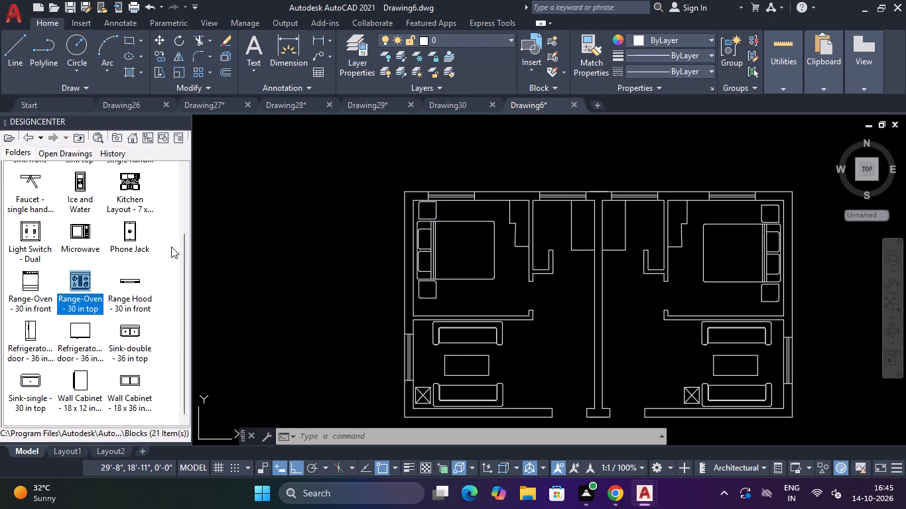
drag(74, 278, 253, 235)
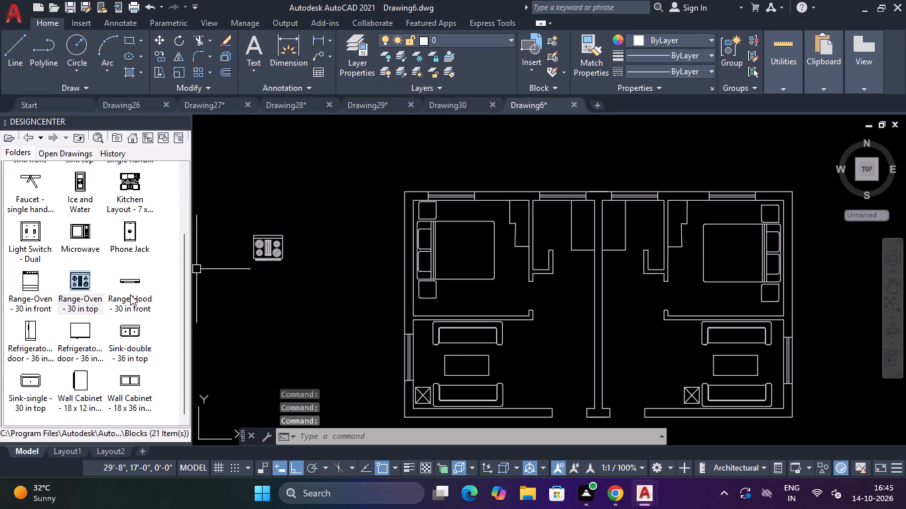
Insert the "Sink-double - 36 in top" block beside the range in the empty space outside the floor plan.
drag(120, 330, 316, 254)
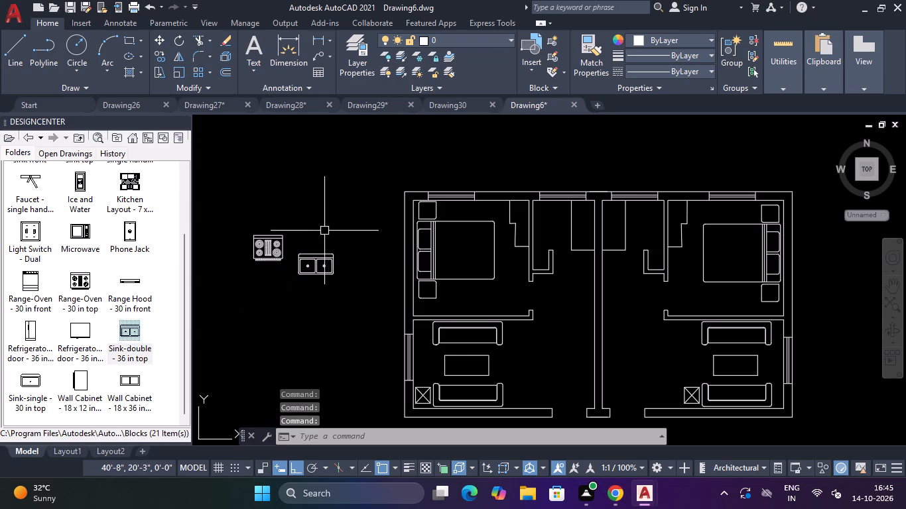
key(Escape)
key(Escape)
drag(300, 221, 293, 221)
key(Escape)
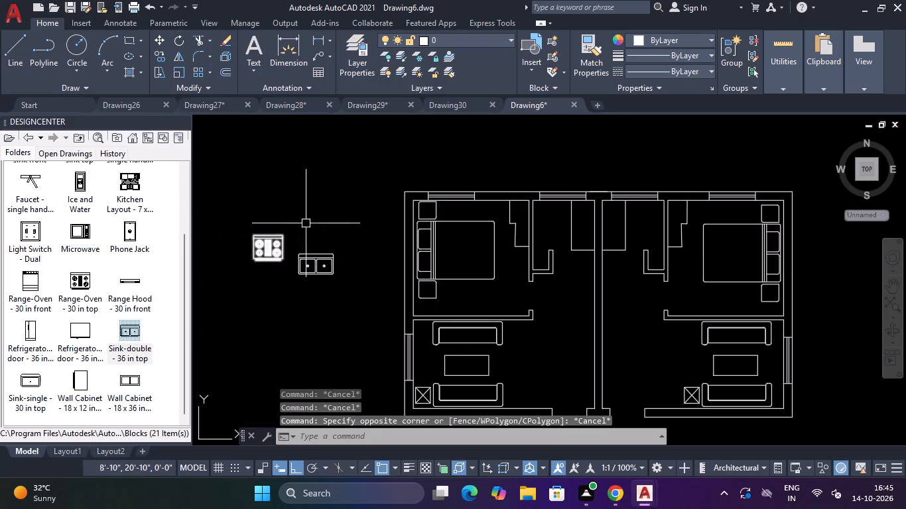
Scale the range and double-sink blocks down together to about two-thirds of their size, using the range's lower-left corner area as base point.
drag(355, 210, 356, 217)
click(204, 331)
text(SC)
key(space)
click(251, 262)
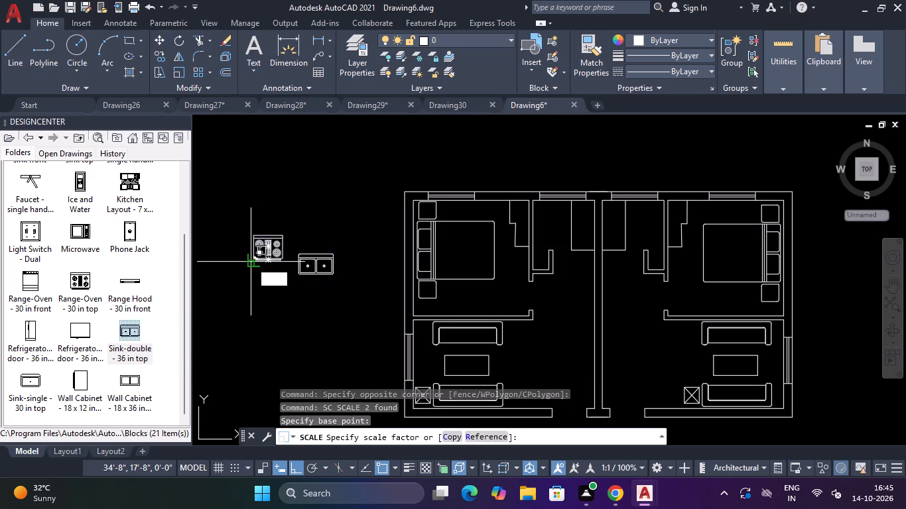
scroll(257, 260, up, 2)
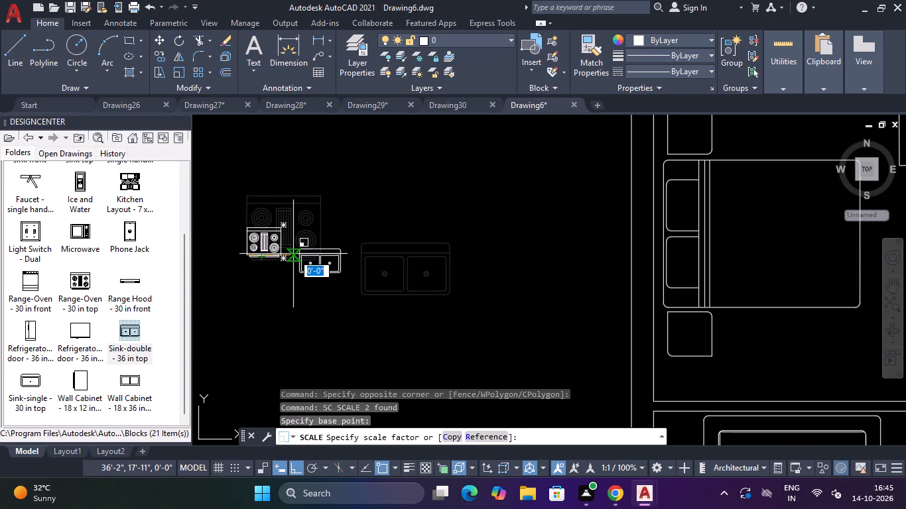
click(316, 237)
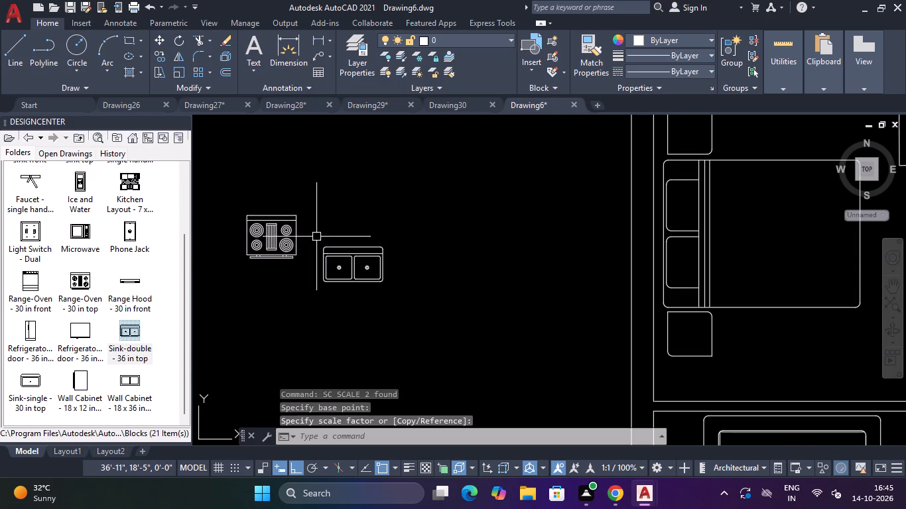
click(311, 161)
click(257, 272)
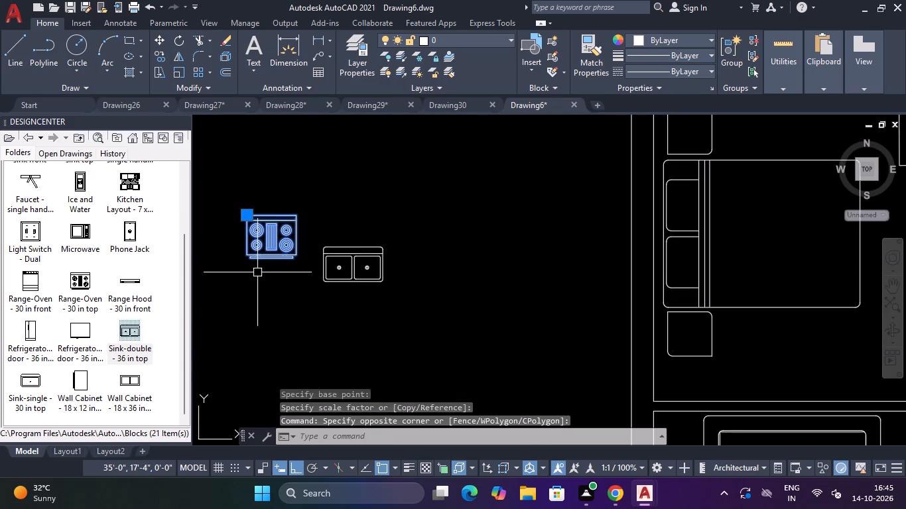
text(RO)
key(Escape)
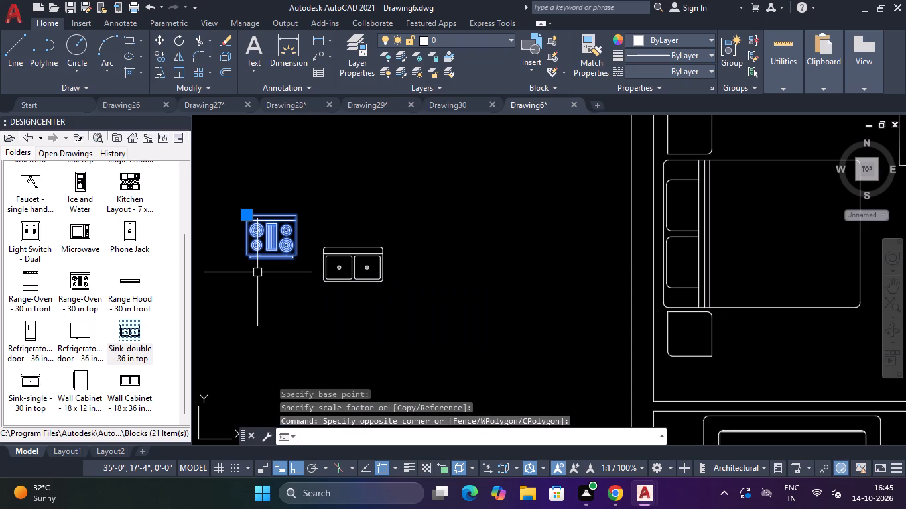
Rotate the range and double sink together by 270° about a point near the sink's upper-right corner.
drag(505, 122, 495, 131)
click(218, 347)
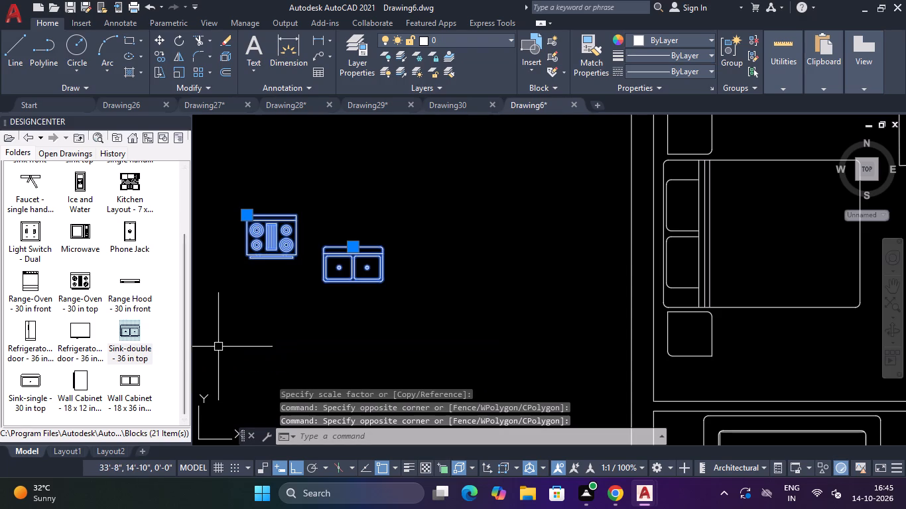
text(RO)
key(Return)
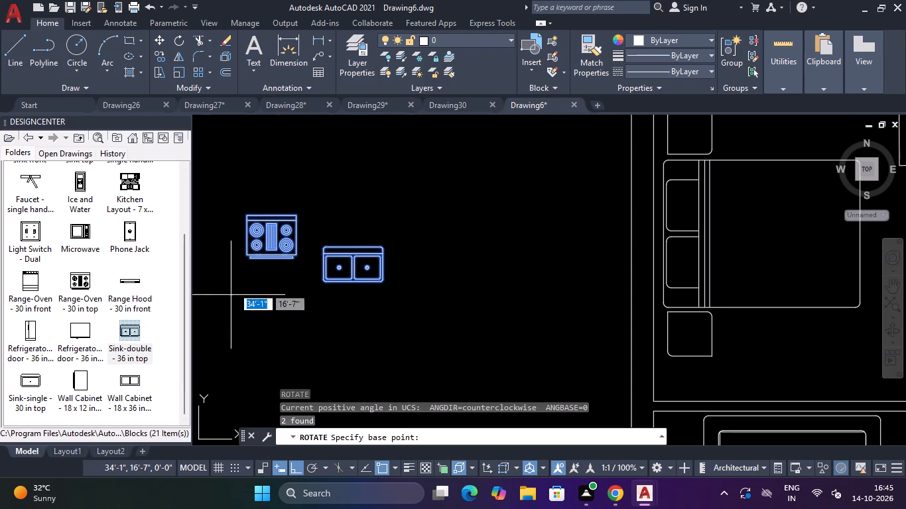
click(385, 241)
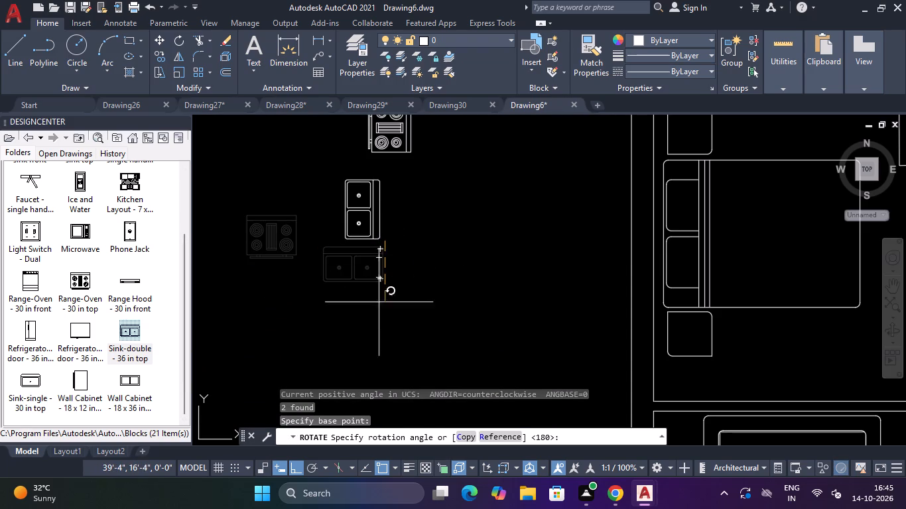
click(380, 333)
Move the range, with Ortho off, onto the upper end of the left unit's kitchen counter by the central wall.
scroll(390, 288, down, 3)
scroll(403, 244, up, 2)
click(393, 212)
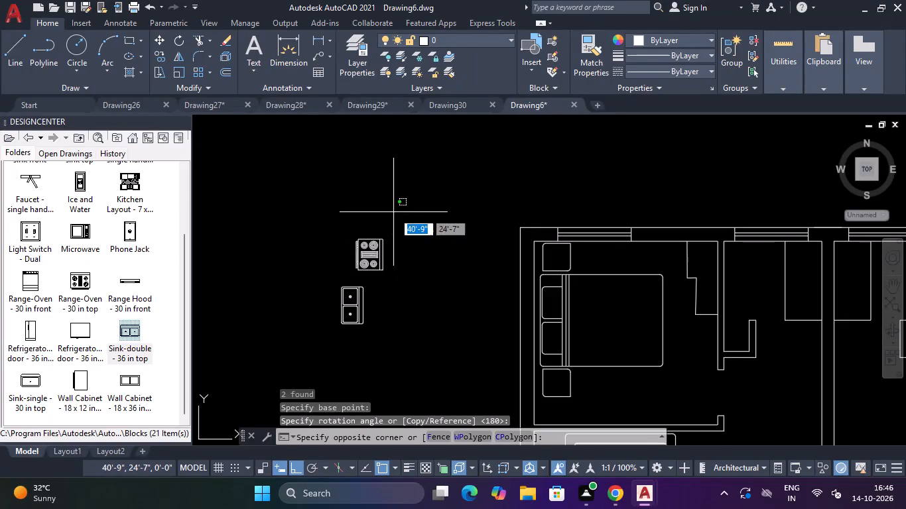
click(340, 273)
text(M)
key(space)
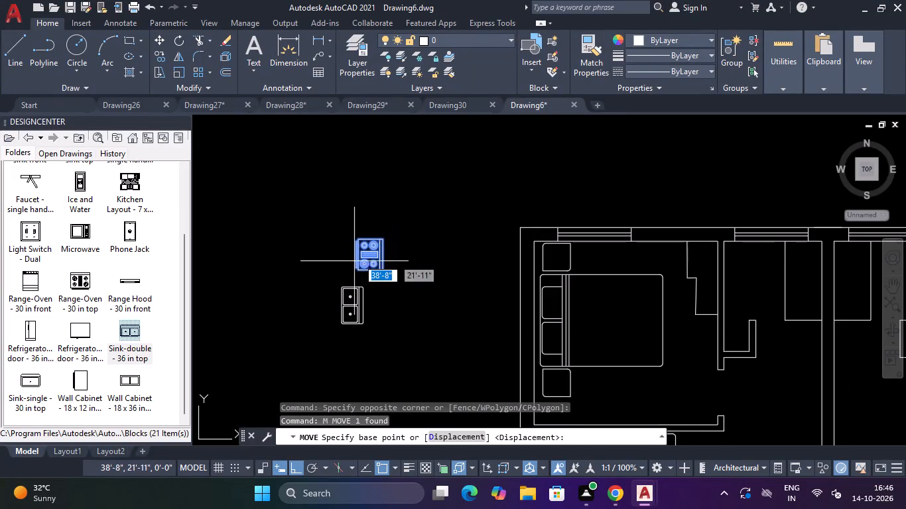
click(371, 255)
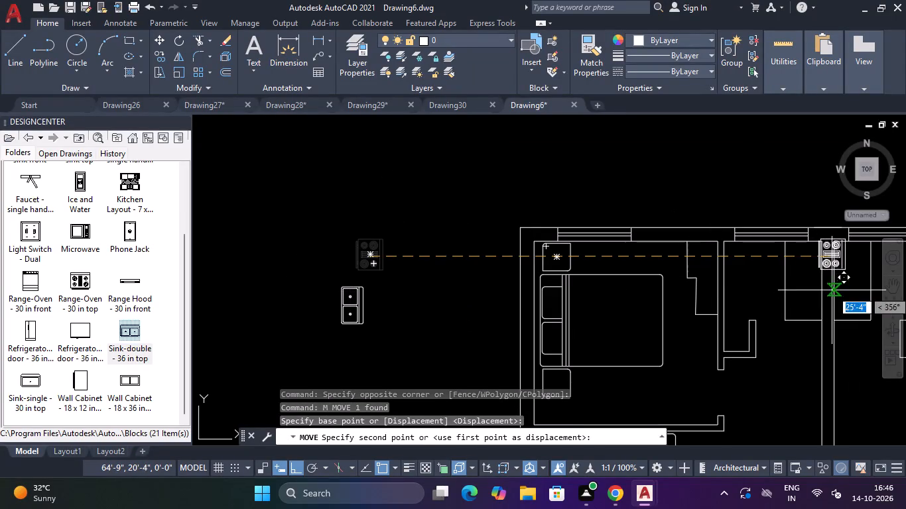
key(F8)
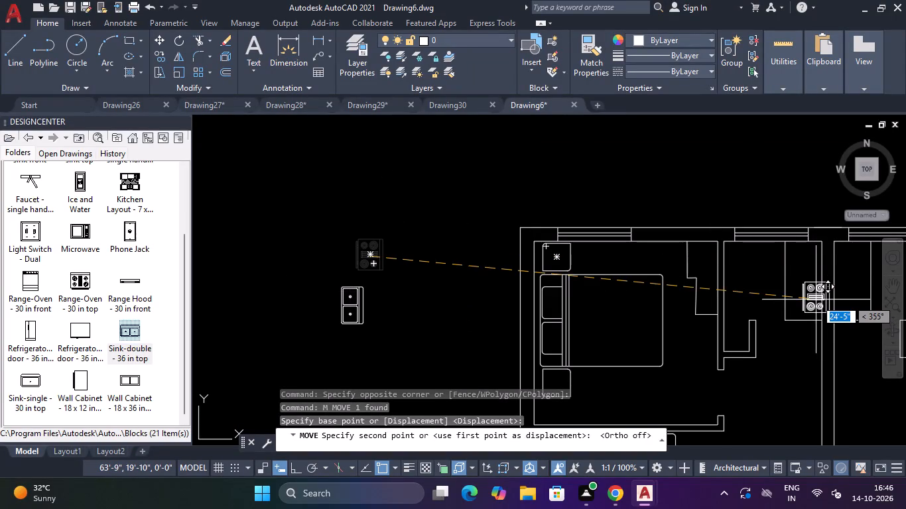
scroll(810, 281, up, 2)
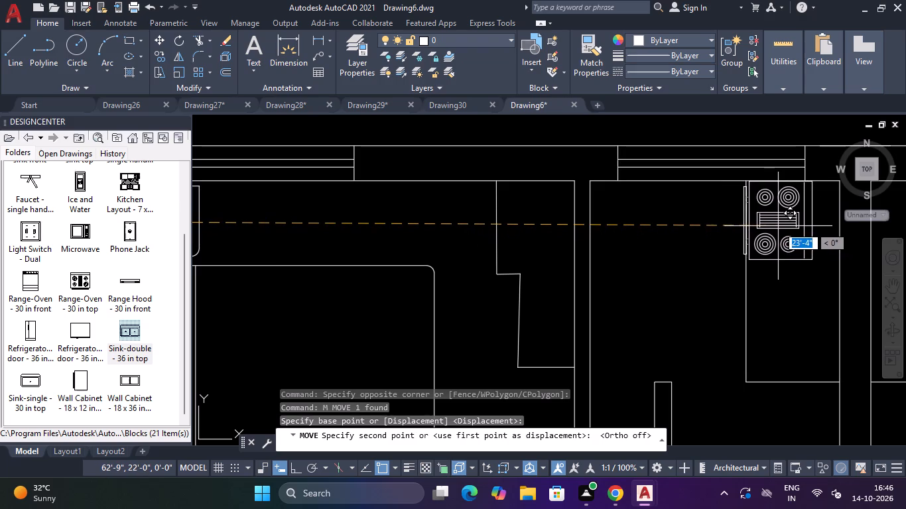
click(779, 226)
Move the double sink onto the left unit's kitchen counter, just below the range.
scroll(790, 238, down, 4)
click(633, 235)
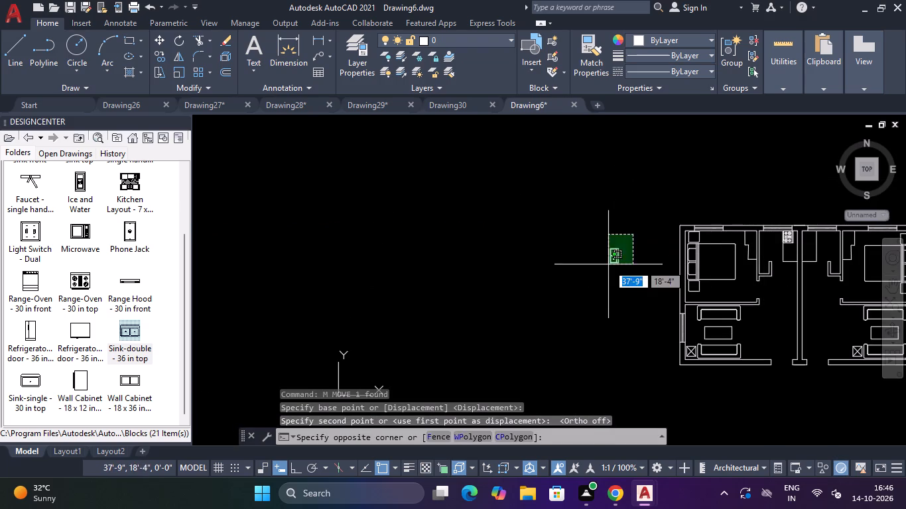
click(592, 274)
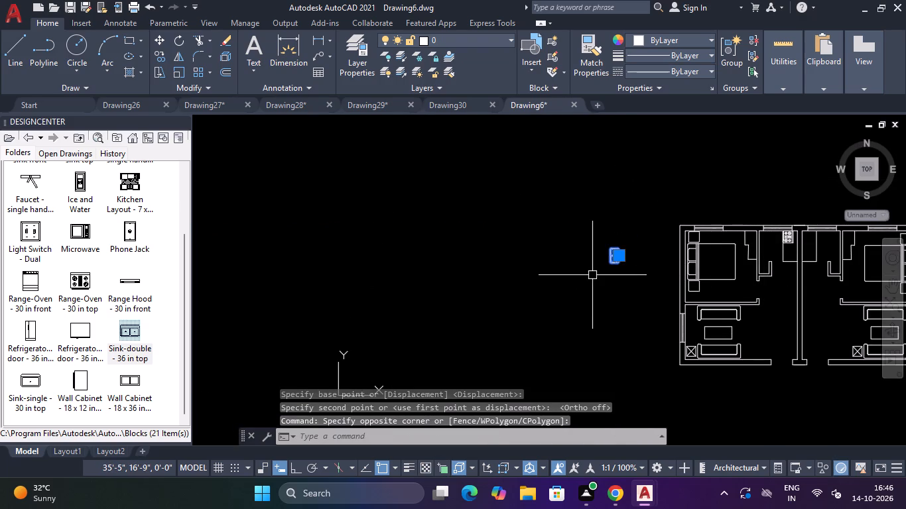
key(m)
key(Return)
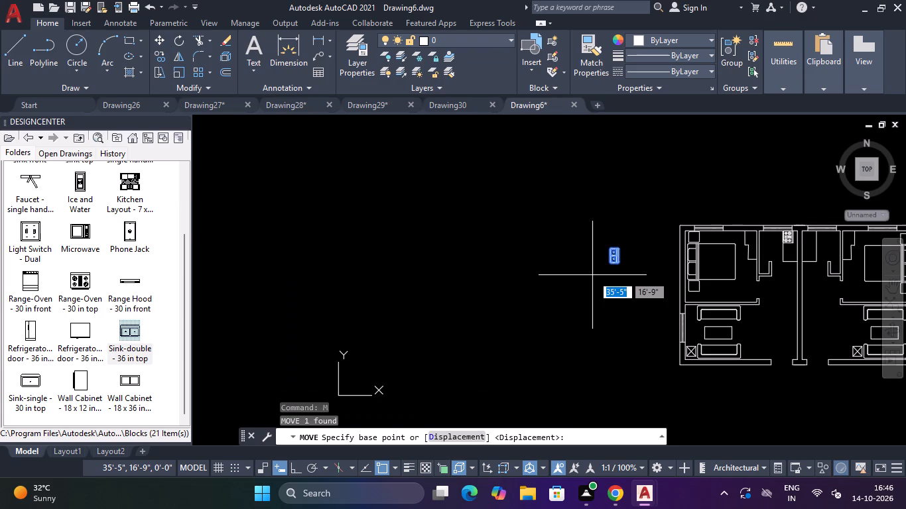
scroll(617, 249, up, 3)
click(611, 268)
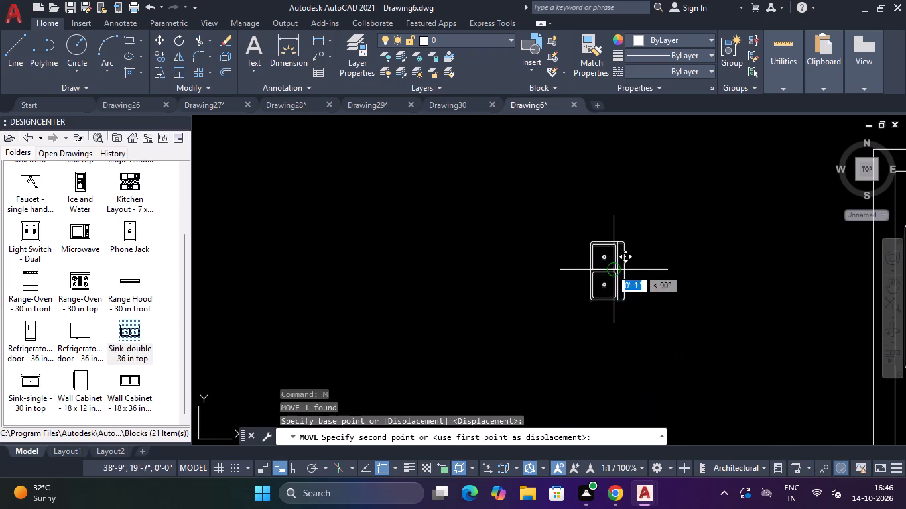
scroll(769, 292, down, 4)
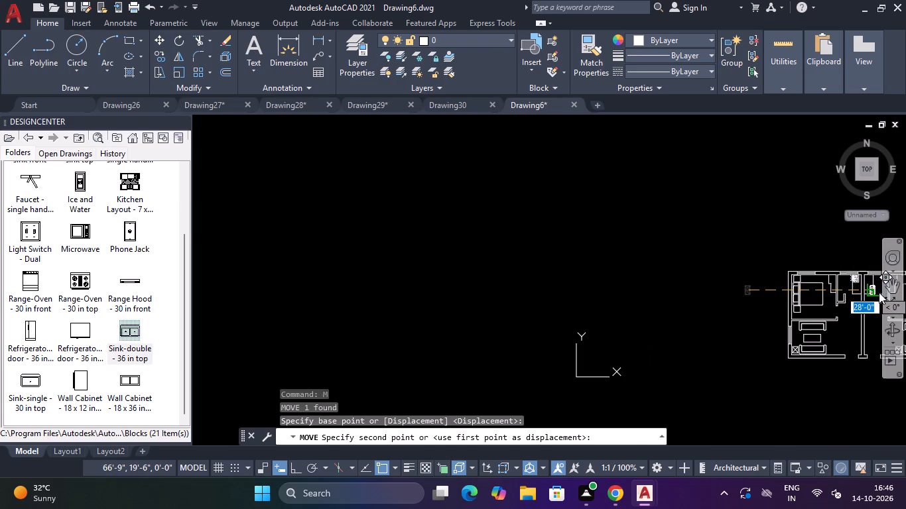
scroll(879, 292, up, 5)
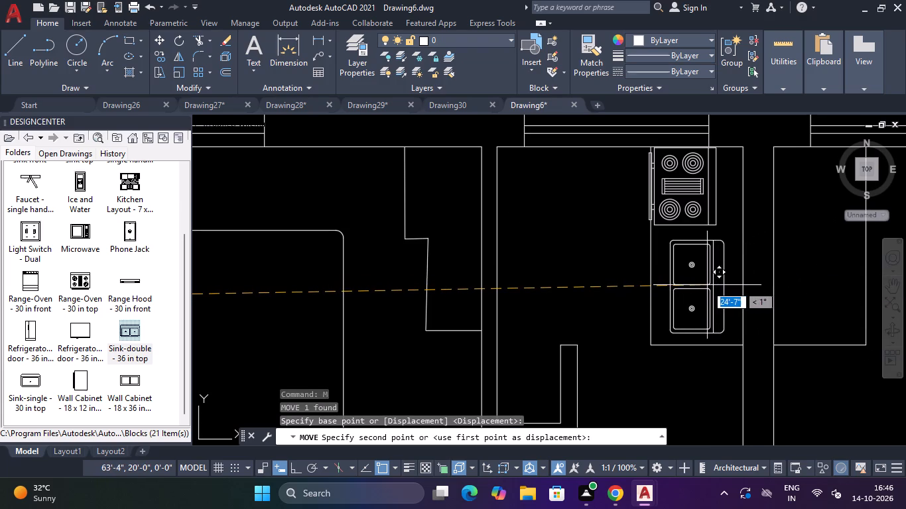
click(705, 285)
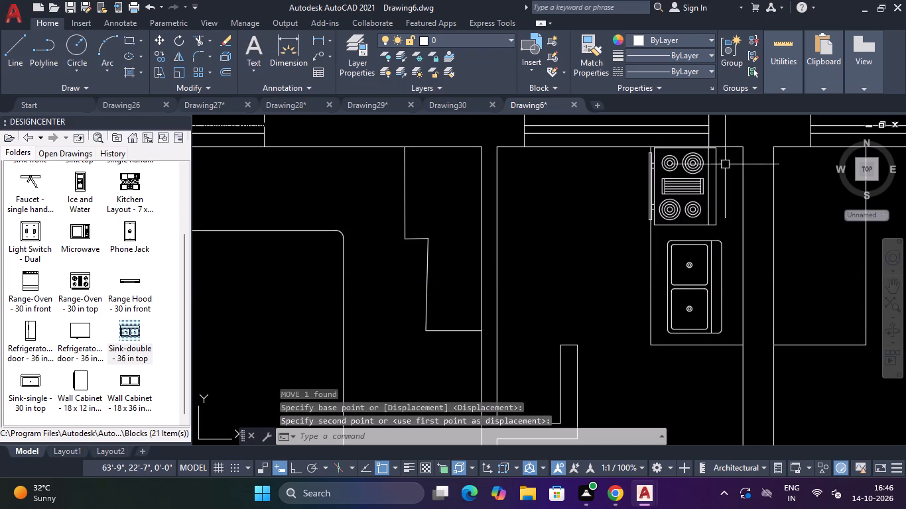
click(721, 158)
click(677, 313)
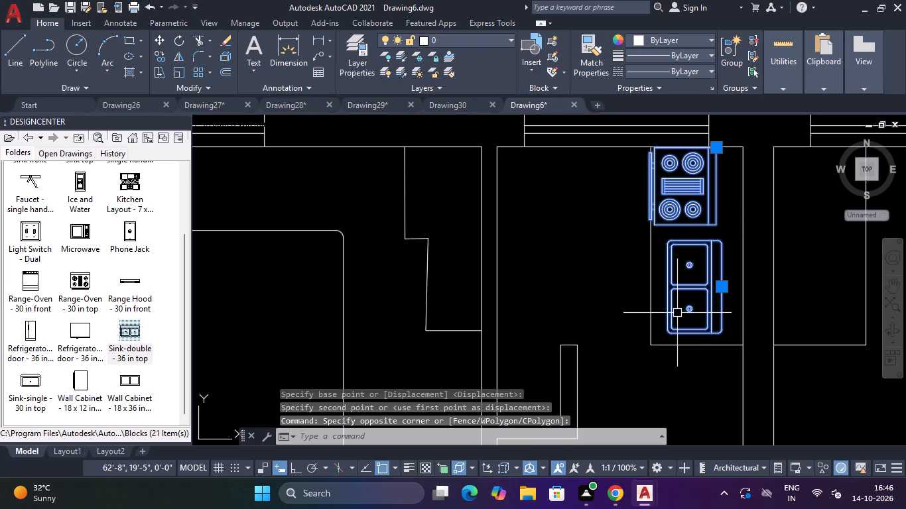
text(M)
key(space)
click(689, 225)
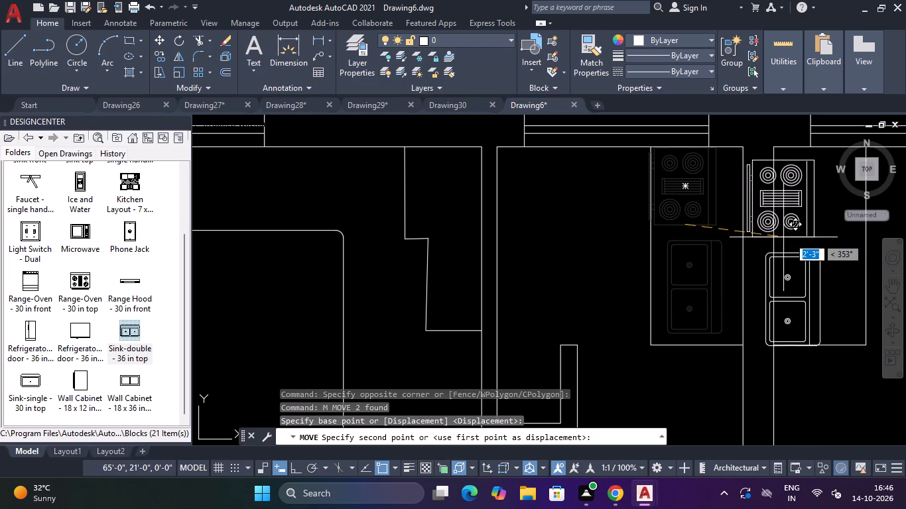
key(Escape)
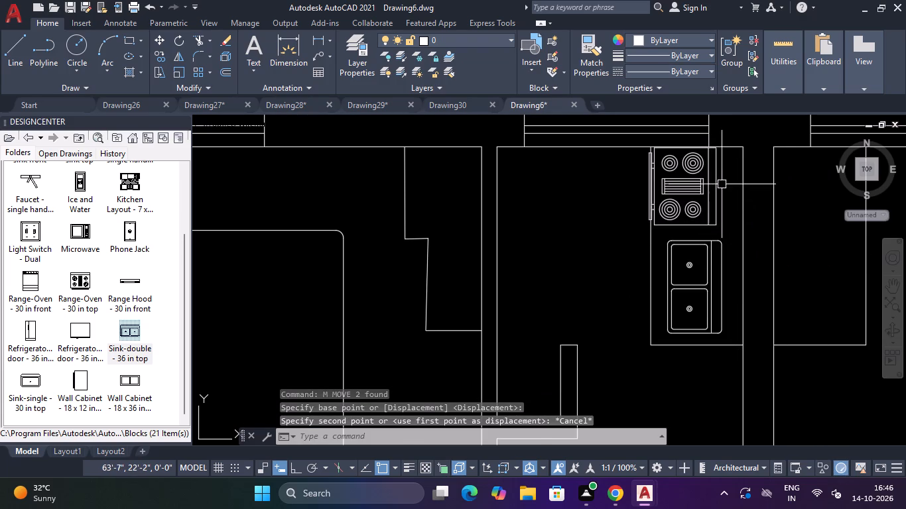
Copy the range and double sink from the left unit's counter onto the right unit's kitchen counter.
click(726, 184)
click(694, 274)
text(CO)
key(Return)
click(687, 248)
scroll(785, 254, down, 2)
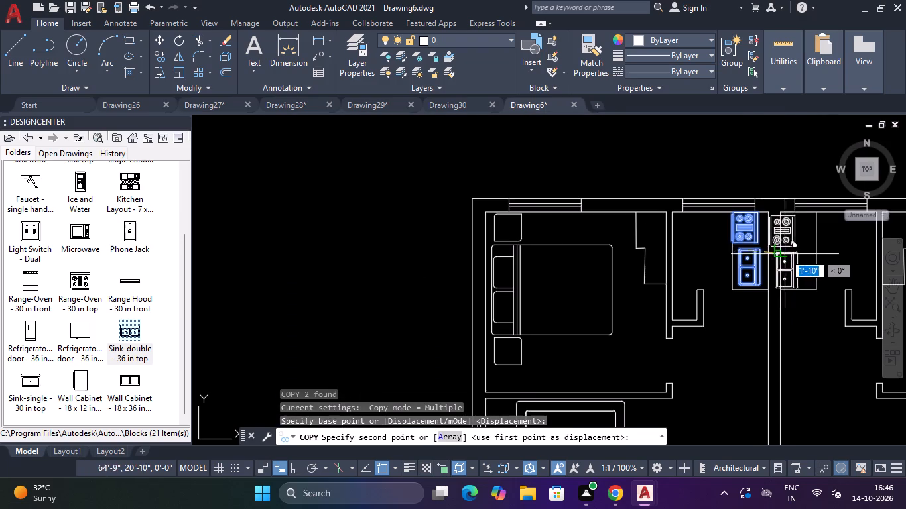
scroll(802, 254, up, 1)
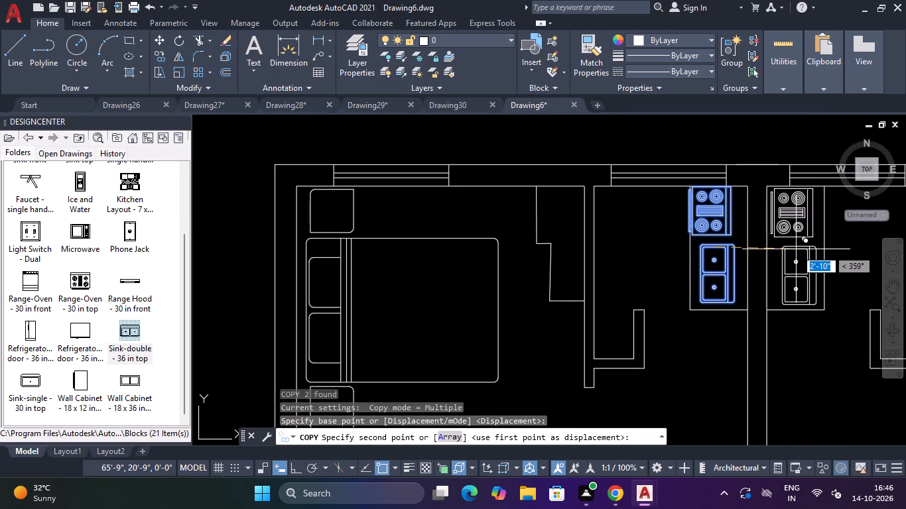
click(797, 249)
key(Escape)
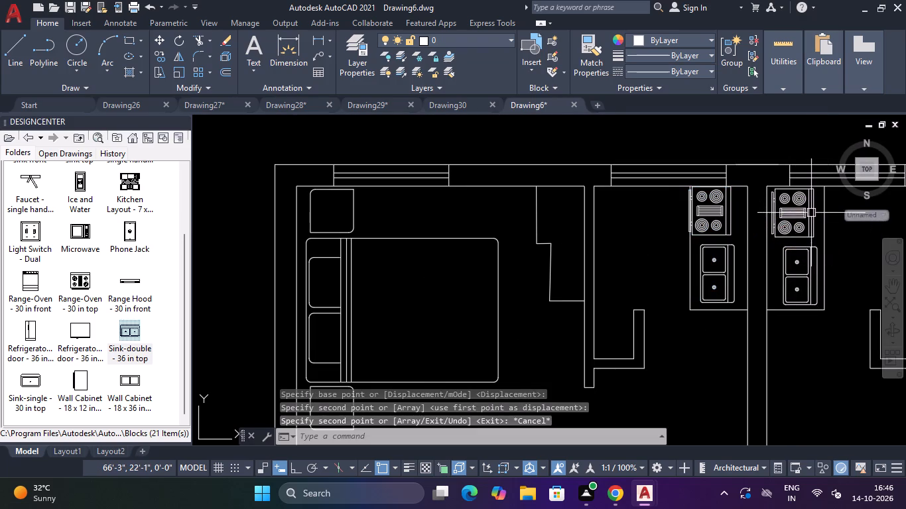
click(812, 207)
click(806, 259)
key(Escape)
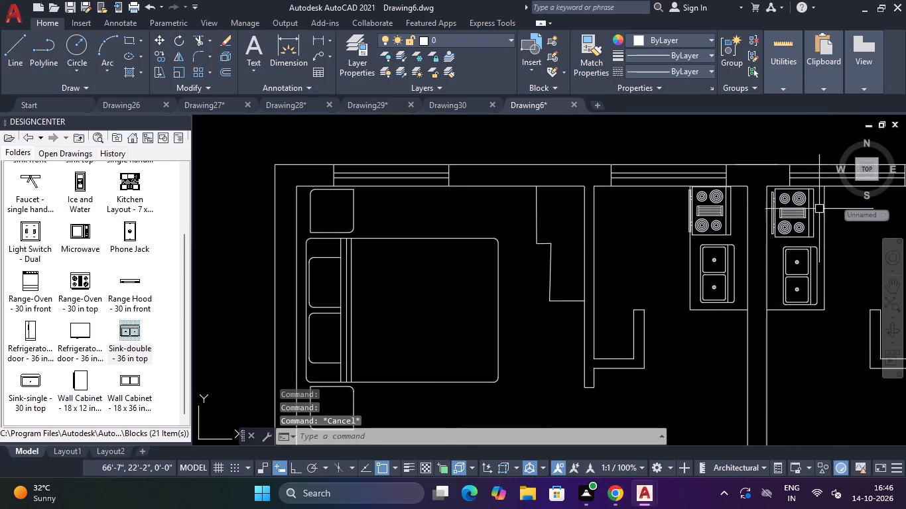
Rotate the copied range and double sink by 180° about the range's upper-right corner, with Ortho on.
scroll(818, 209, up, 3)
drag(818, 209, 815, 222)
click(749, 404)
scroll(738, 351, down, 4)
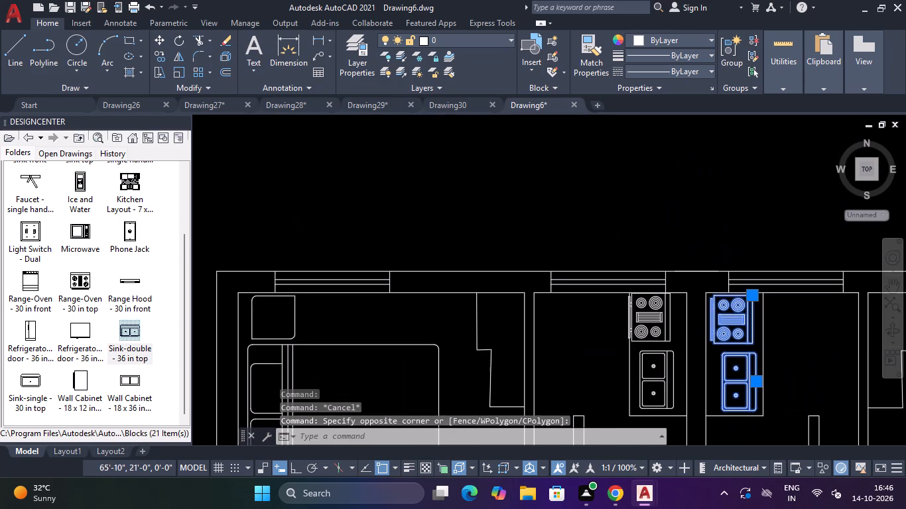
text(RO)
key(Return)
scroll(761, 322, up, 2)
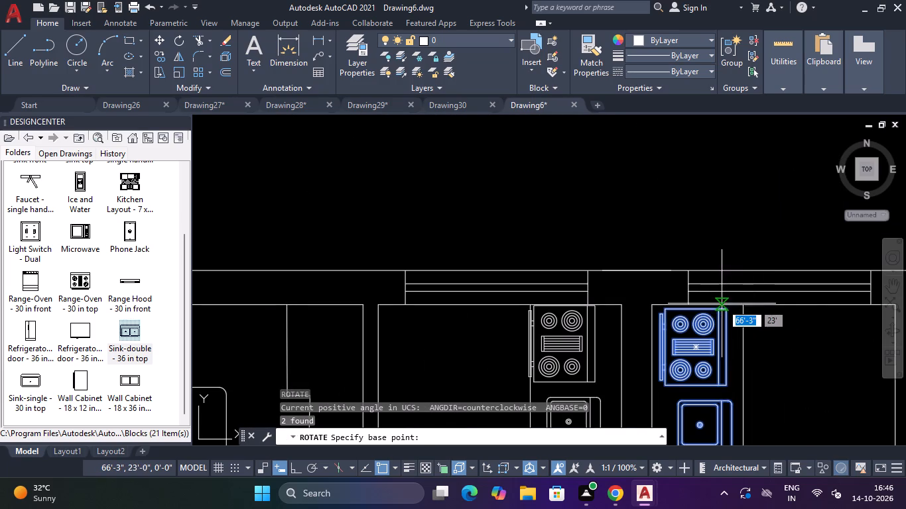
click(727, 310)
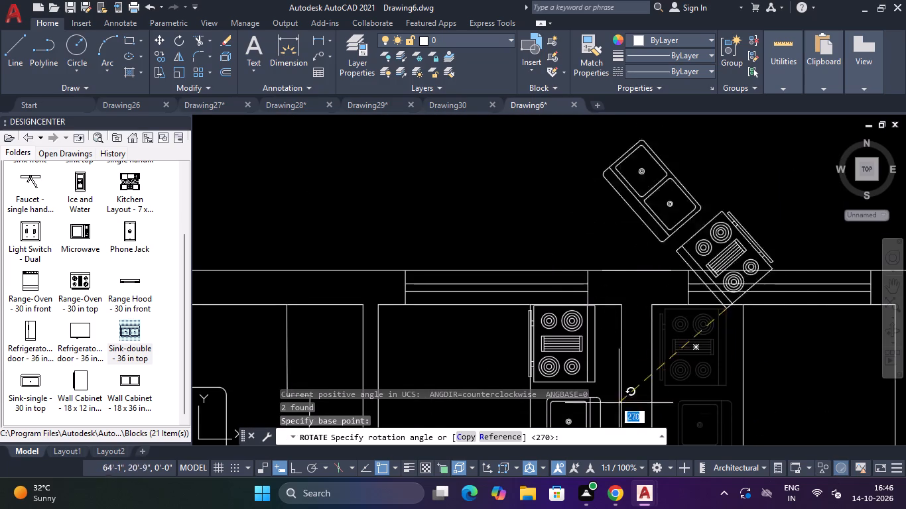
key(F8)
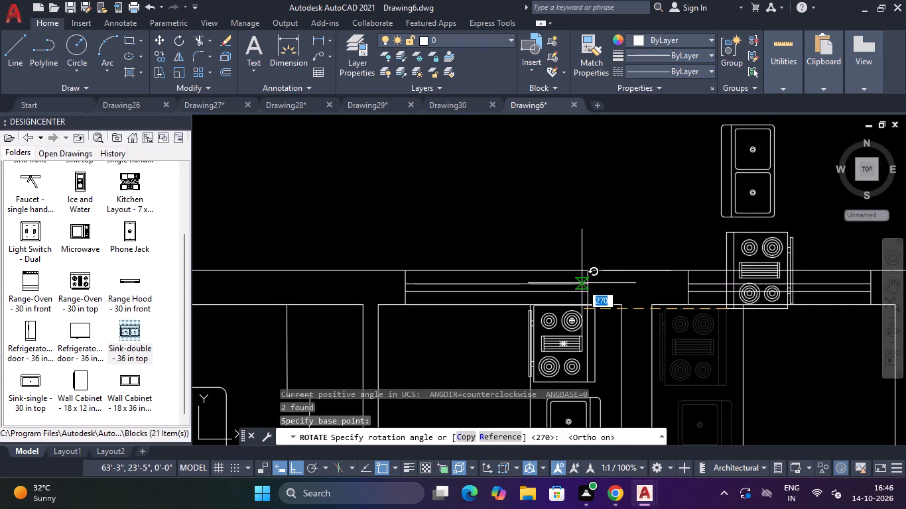
click(475, 315)
key(Escape)
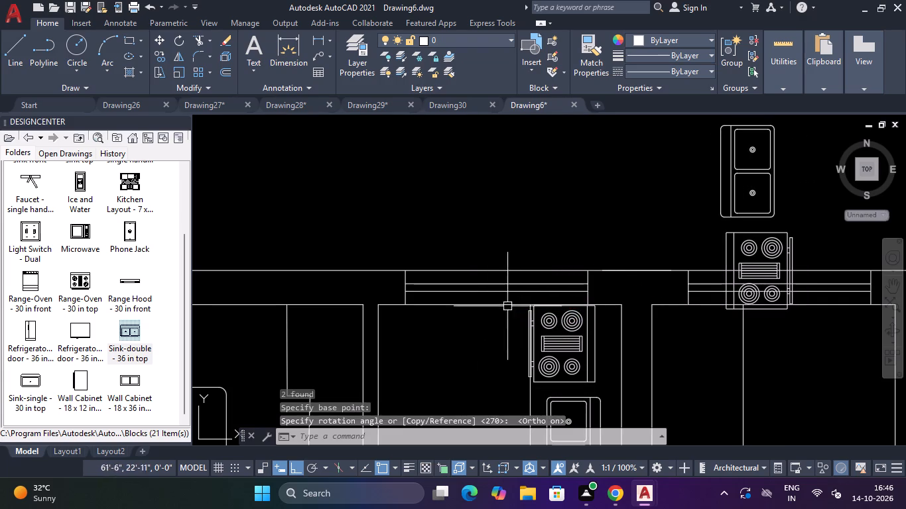
Move the rotated range and double sink, with Ortho off, onto the right unit's kitchen counter beside the central wall.
scroll(839, 194, down, 2)
click(773, 156)
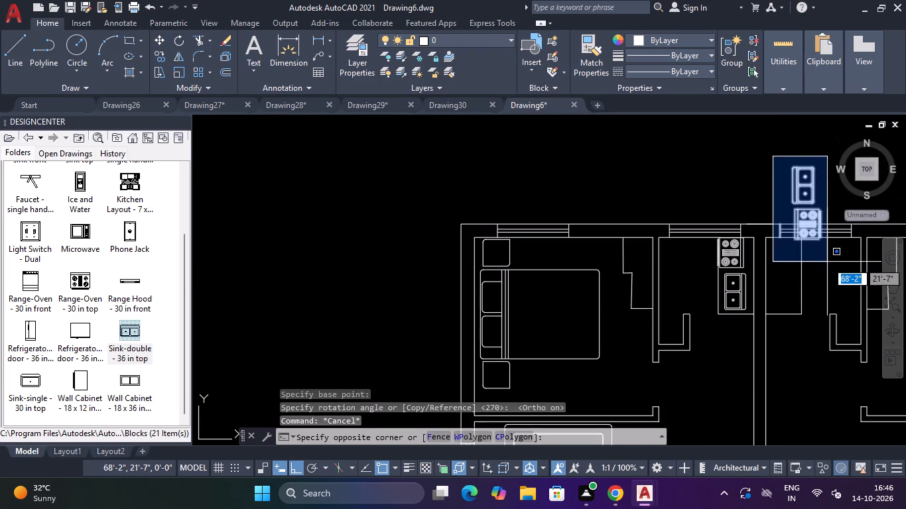
scroll(829, 254, up, 2)
click(826, 246)
scroll(826, 246, down, 2)
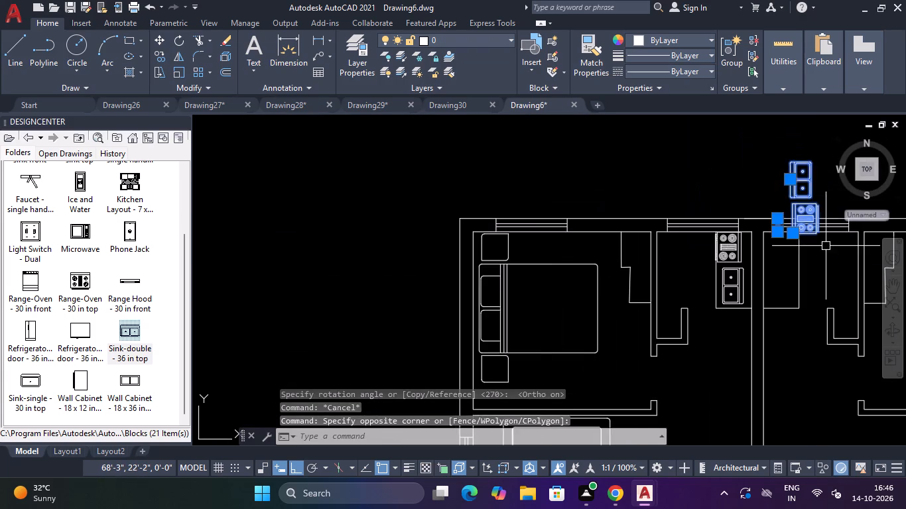
key(Escape)
click(783, 154)
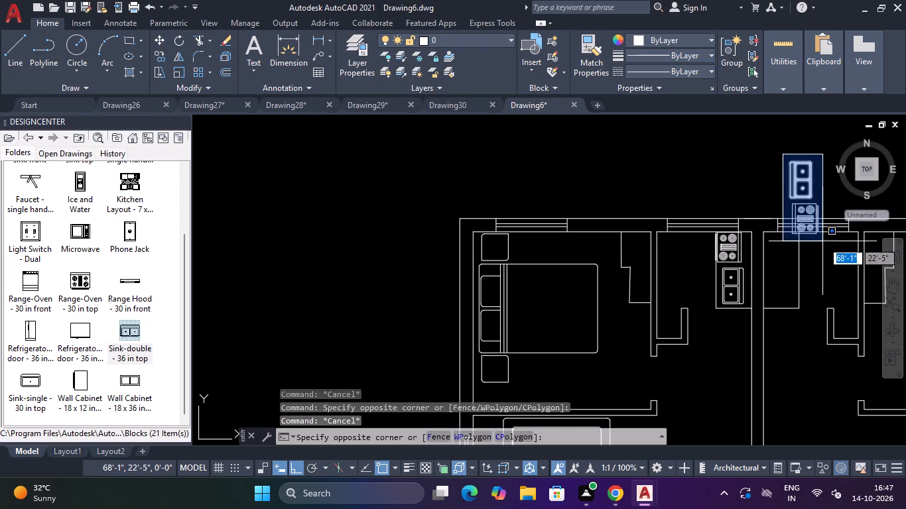
click(822, 241)
text(M)
key(space)
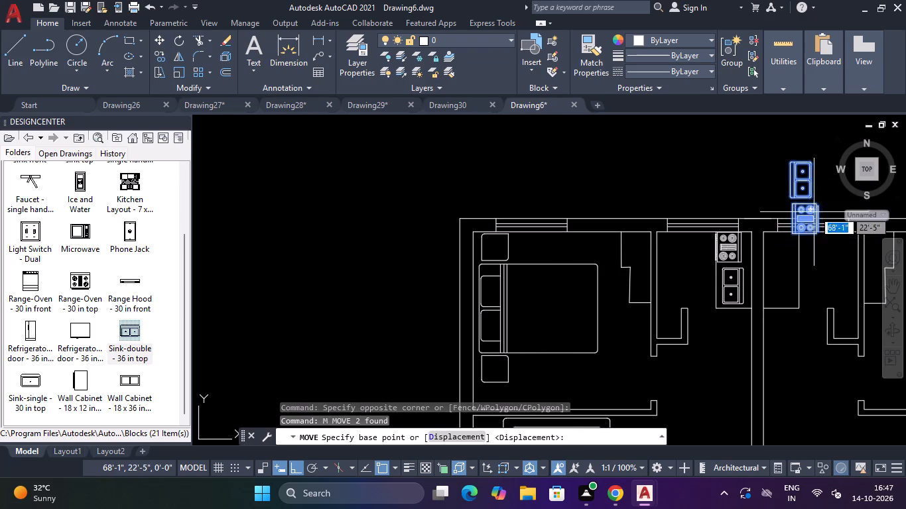
click(807, 205)
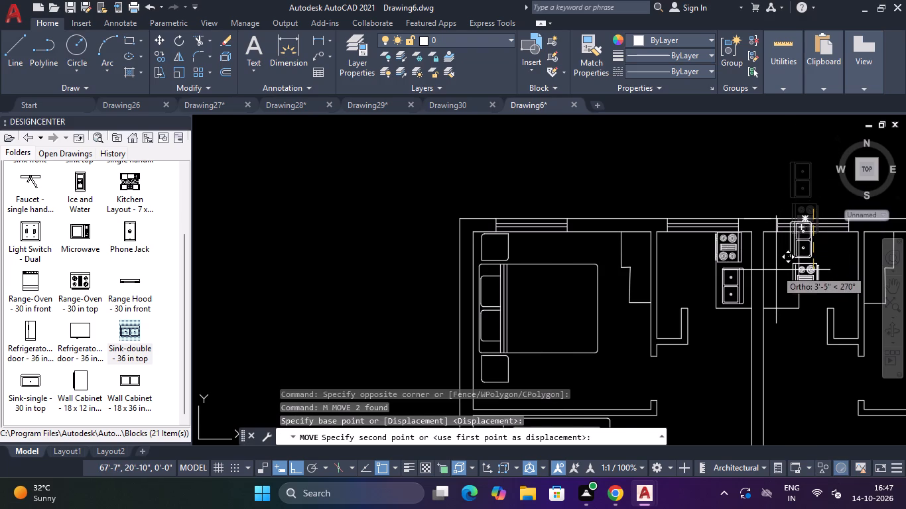
key(F8)
scroll(778, 278, up, 3)
scroll(801, 282, down, 1)
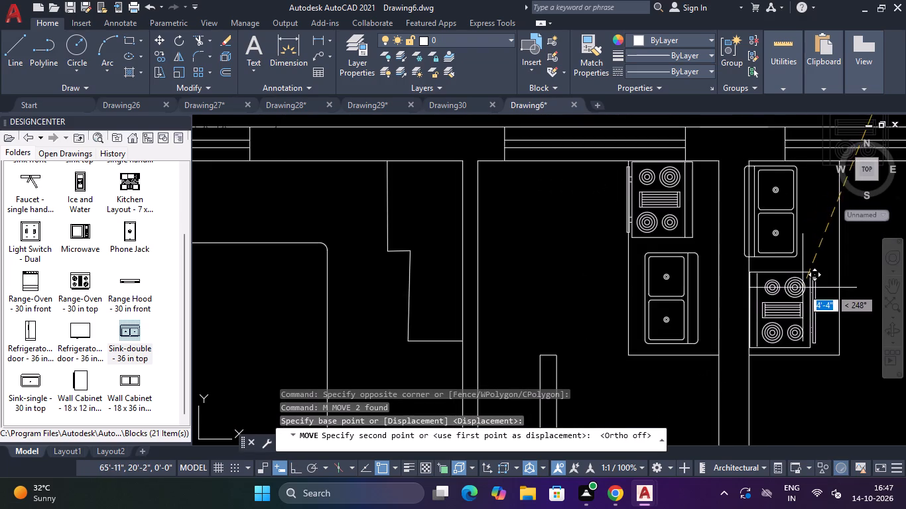
click(818, 287)
scroll(821, 288, down, 3)
key(Escape)
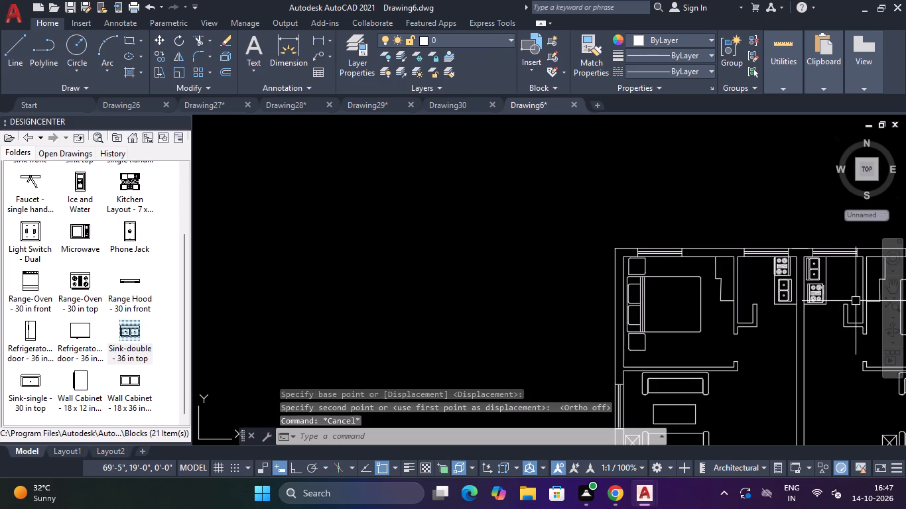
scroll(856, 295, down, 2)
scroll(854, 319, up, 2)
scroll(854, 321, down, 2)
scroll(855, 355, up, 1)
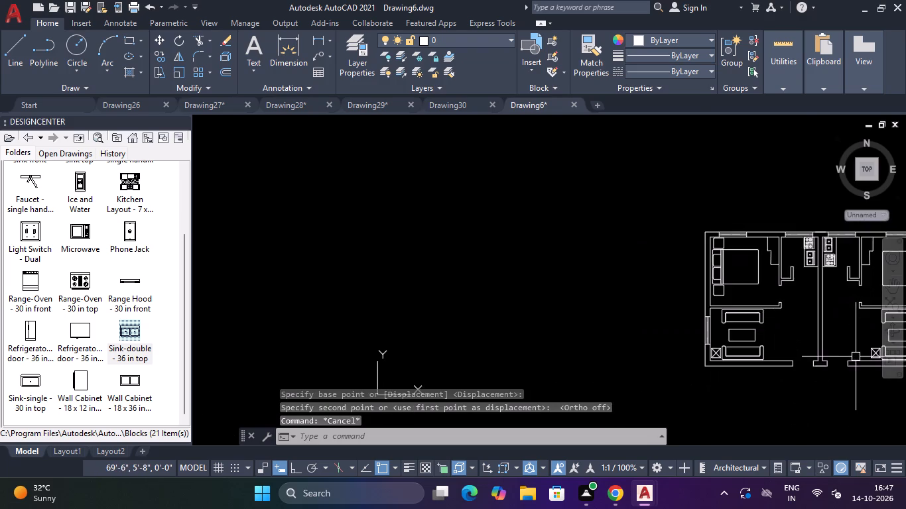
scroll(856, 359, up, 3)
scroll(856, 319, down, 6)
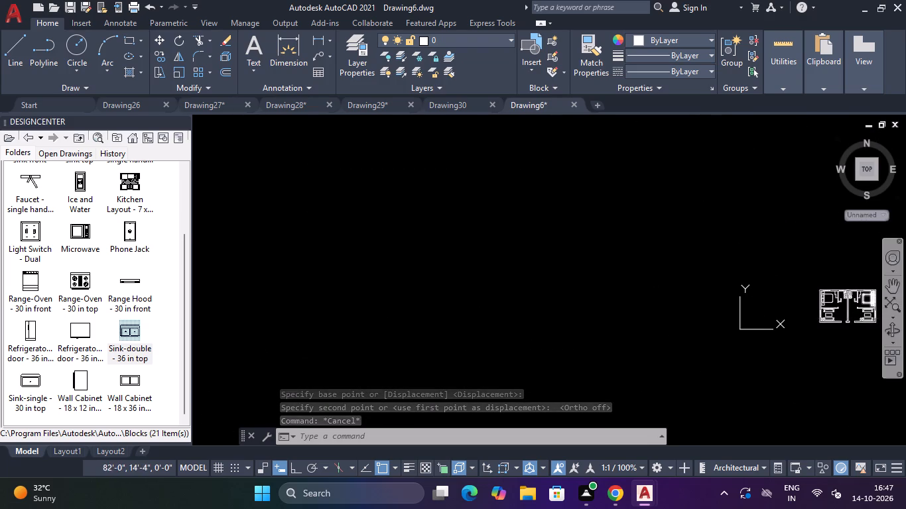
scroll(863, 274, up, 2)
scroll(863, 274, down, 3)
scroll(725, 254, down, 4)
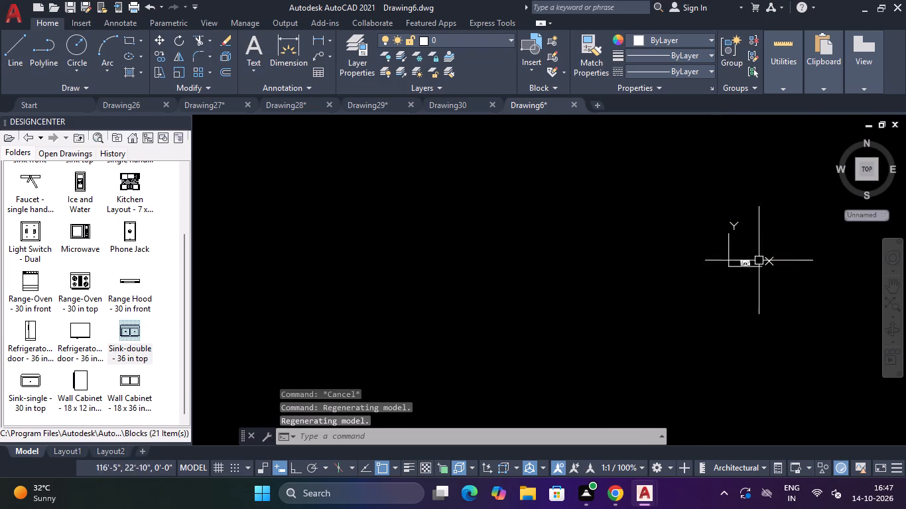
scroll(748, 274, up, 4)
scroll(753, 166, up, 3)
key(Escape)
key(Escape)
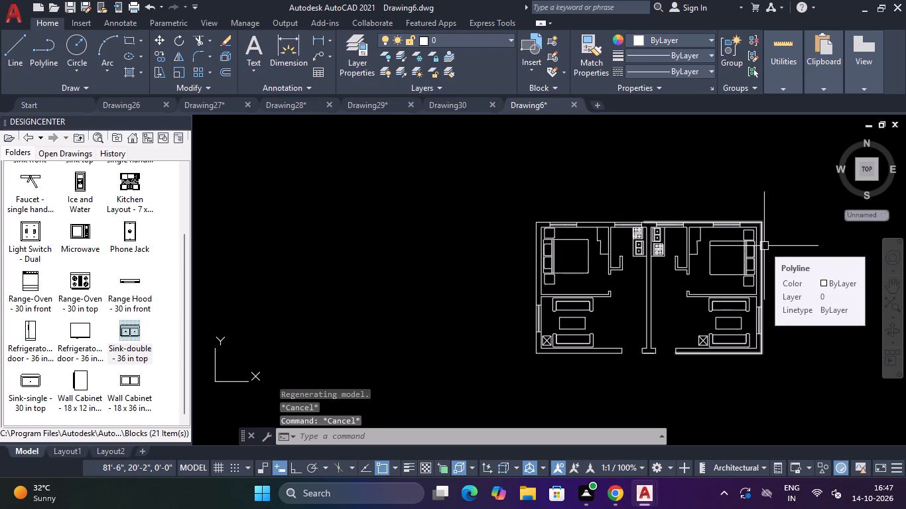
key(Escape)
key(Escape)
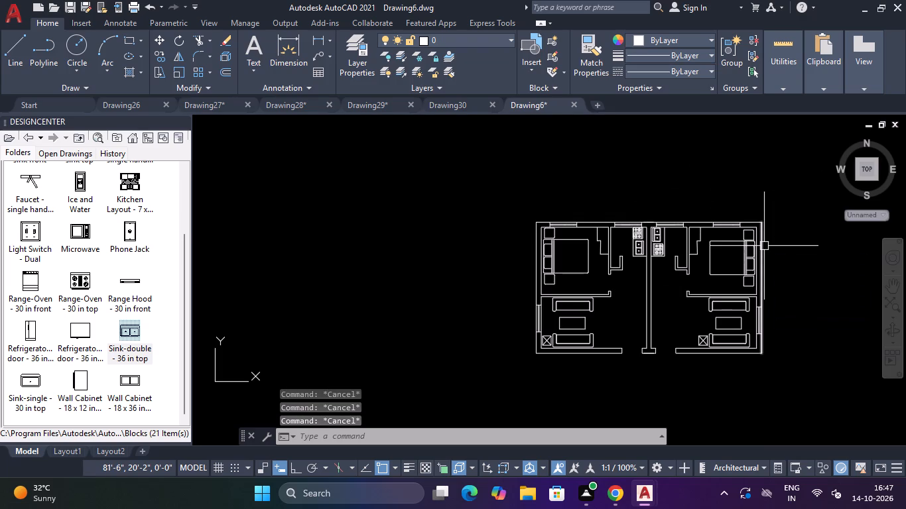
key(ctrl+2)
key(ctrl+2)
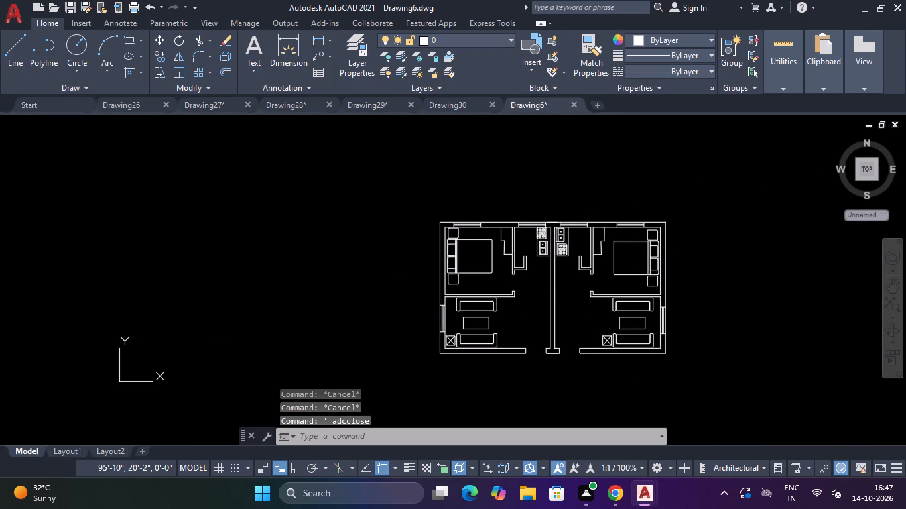
Insert a Door - Imperial block from the architectural tool palette in the empty space west of the floor plan.
key(ctrl+3)
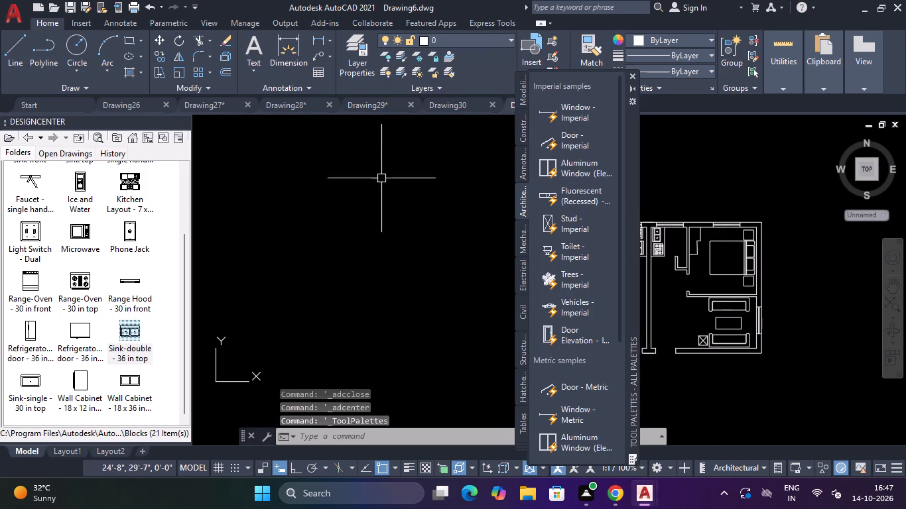
click(584, 142)
click(409, 238)
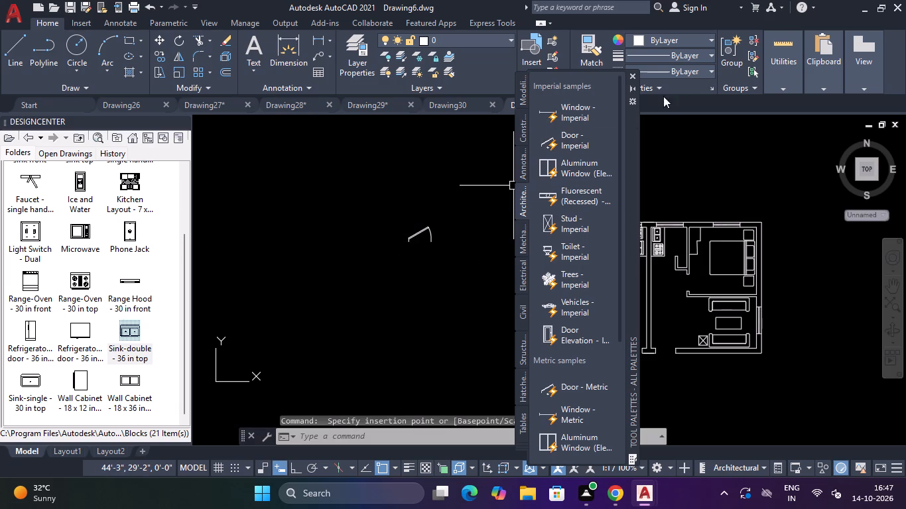
click(634, 77)
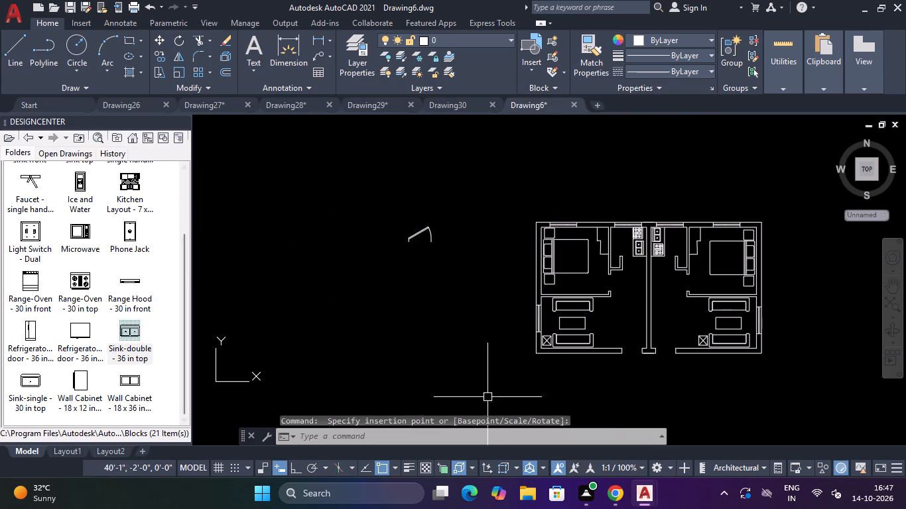
Measure the width of the left unit's entrance opening in the bottom wall with a linear dimension, without placing it.
scroll(696, 375, up, 2)
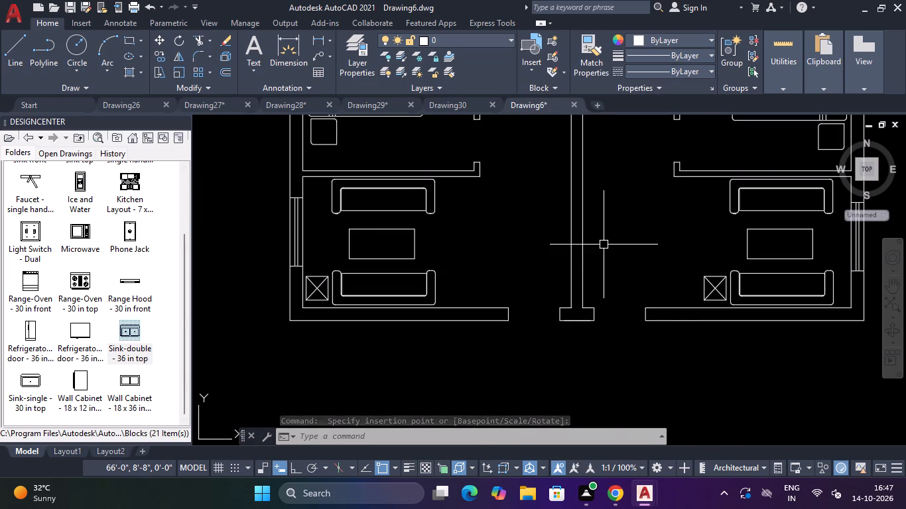
text(DLI)
key(Return)
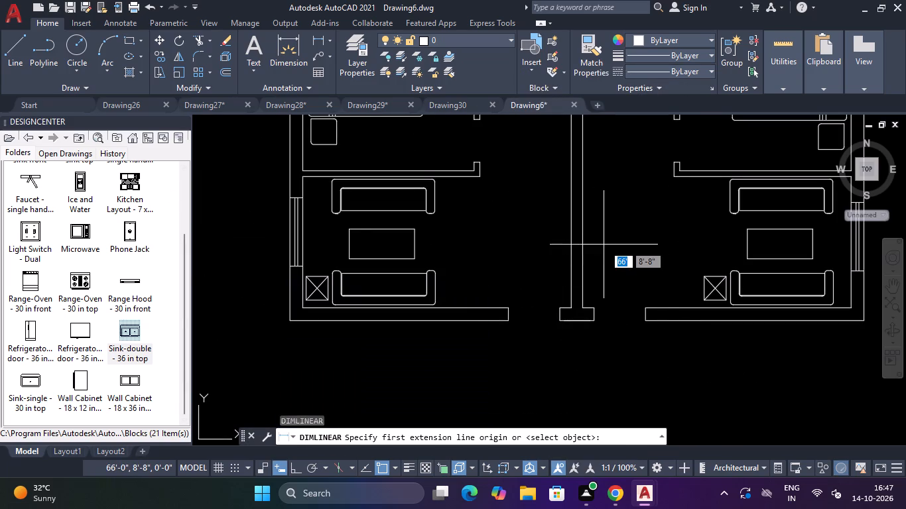
click(509, 317)
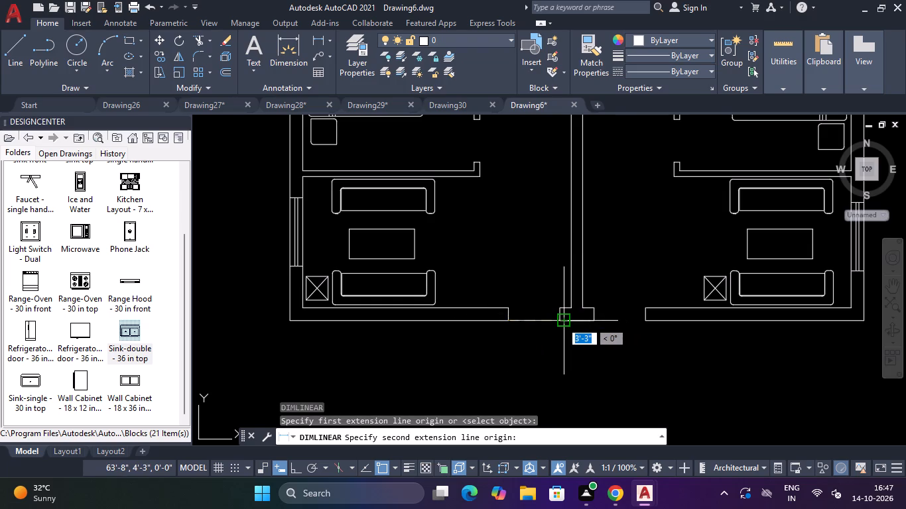
click(556, 321)
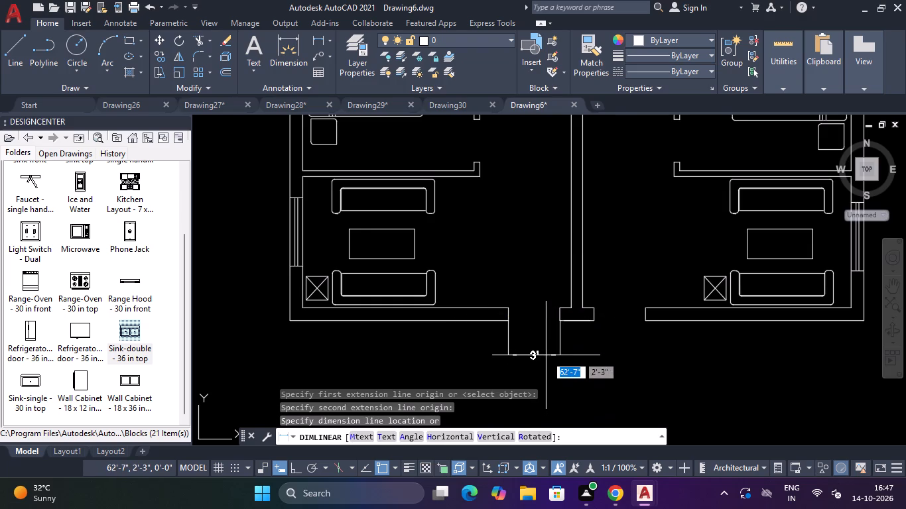
key(Escape)
scroll(540, 355, down, 4)
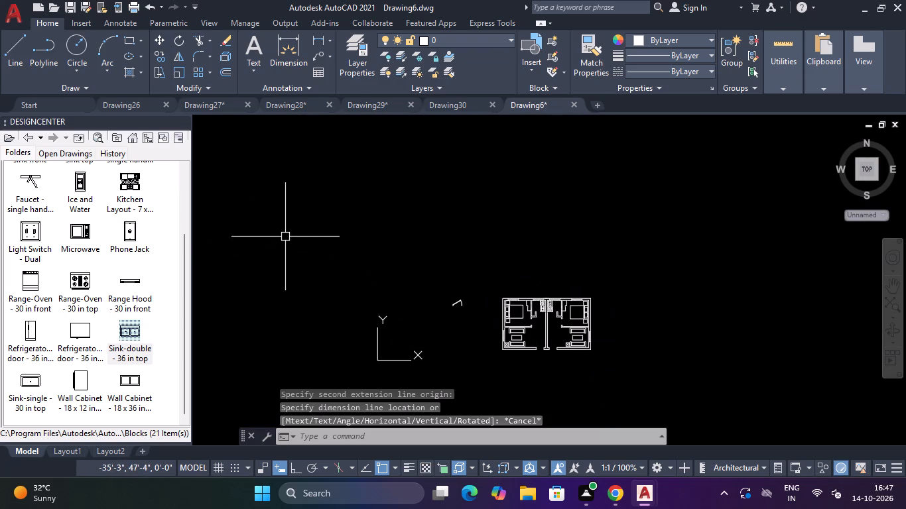
Insert a second Door - Imperial block just left of the first one.
key(ctrl+3)
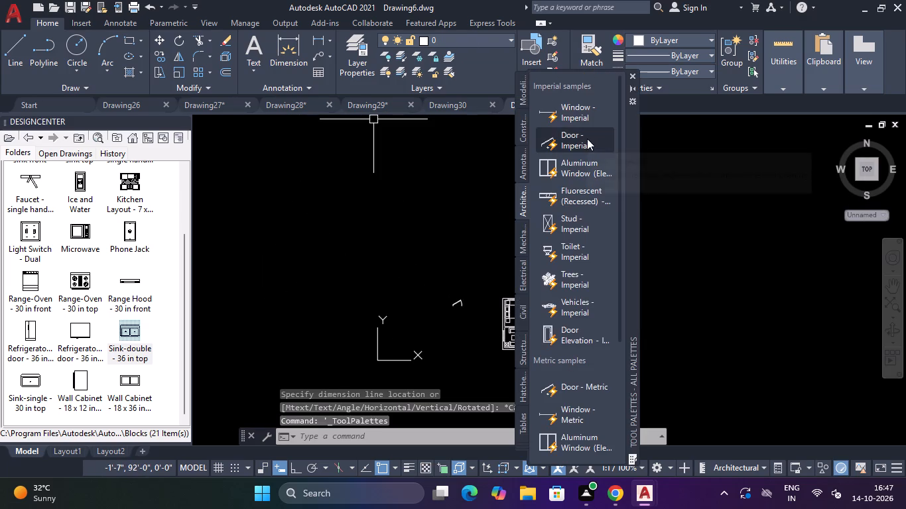
click(587, 139)
click(435, 304)
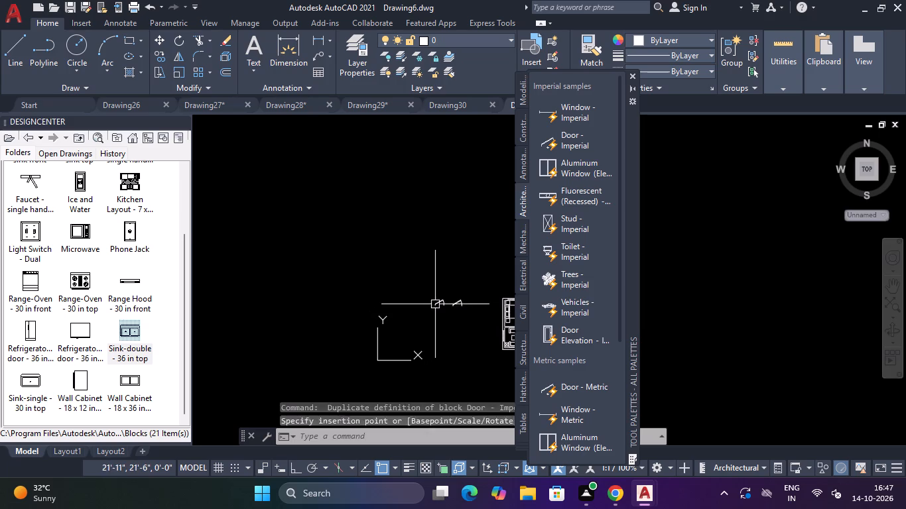
key(Escape)
click(632, 78)
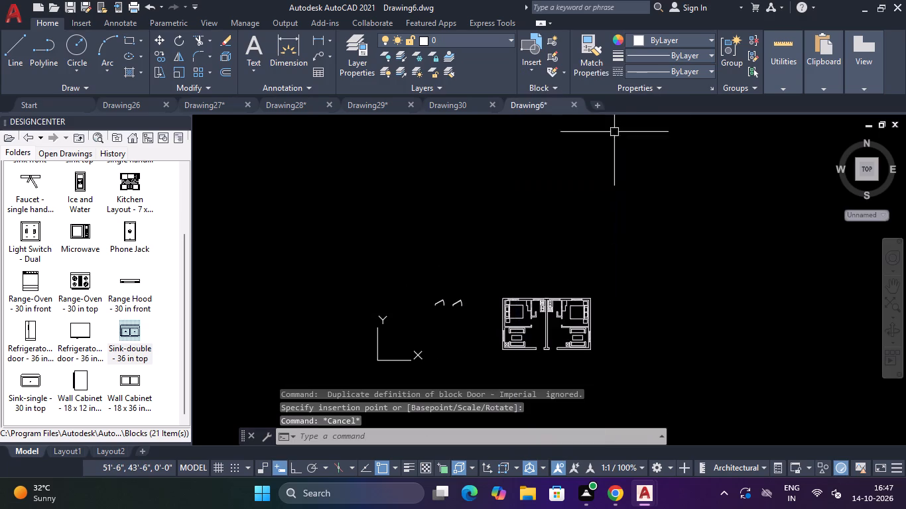
Draw a 2'6" horizontal reference line, with Ortho on, just below the right-hand door block.
scroll(467, 317, up, 4)
text(L)
key(space)
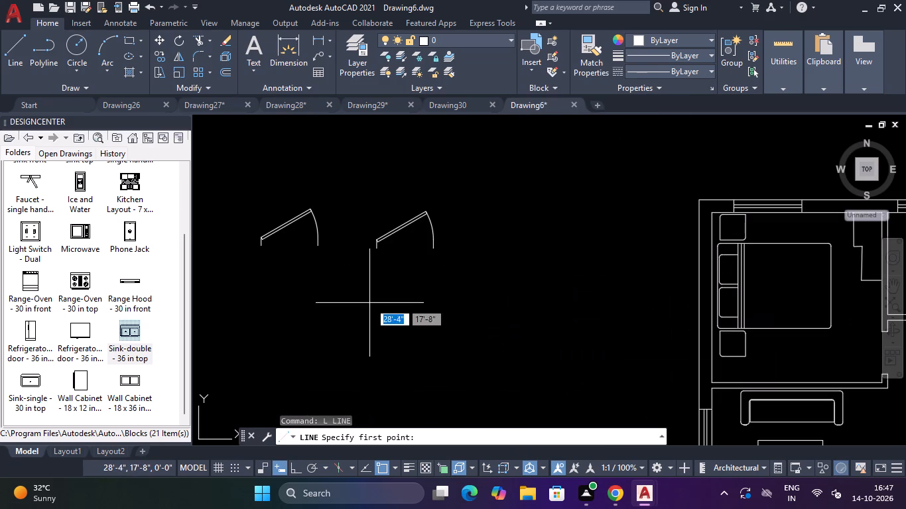
click(376, 268)
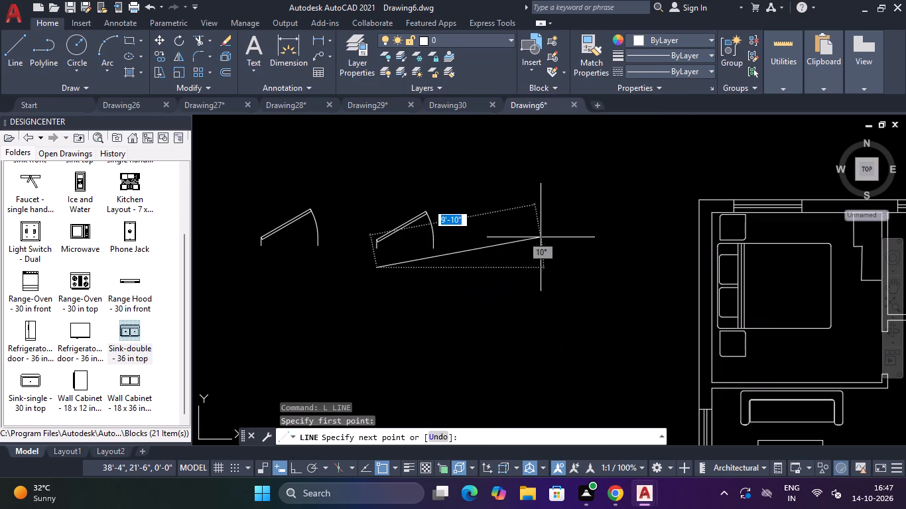
key(F8)
text(2')
key(6)
key(shift+quotedbl)
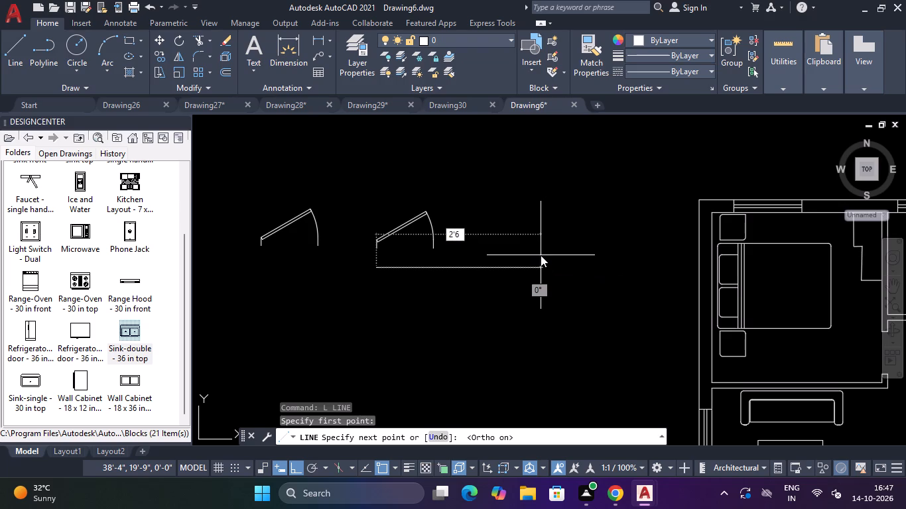
key(Return)
key(Escape)
Draw a 3' horizontal reference line just below the left-hand door block.
text(L)
key(space)
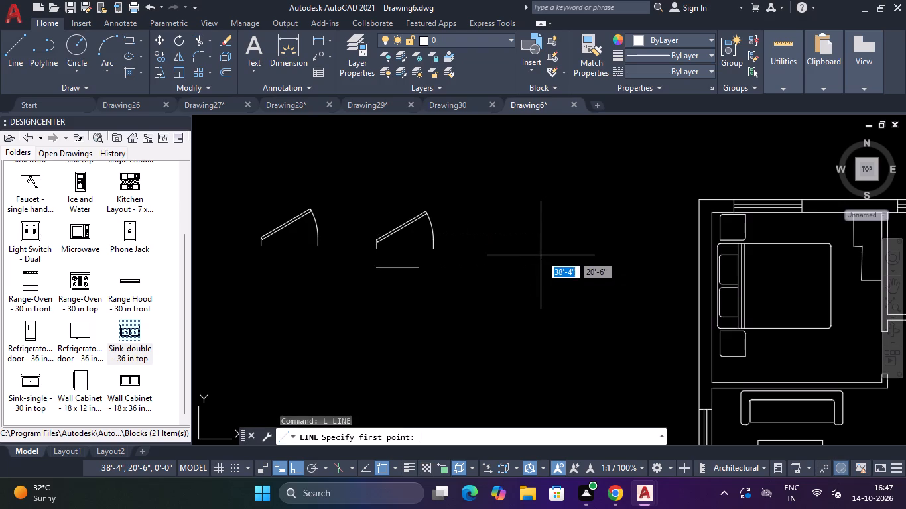
click(324, 274)
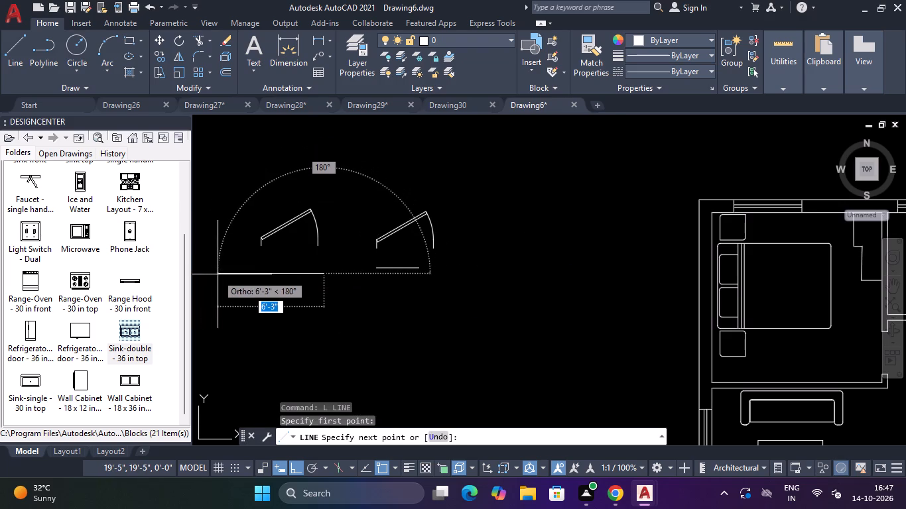
text(3')
key(Return)
key(Escape)
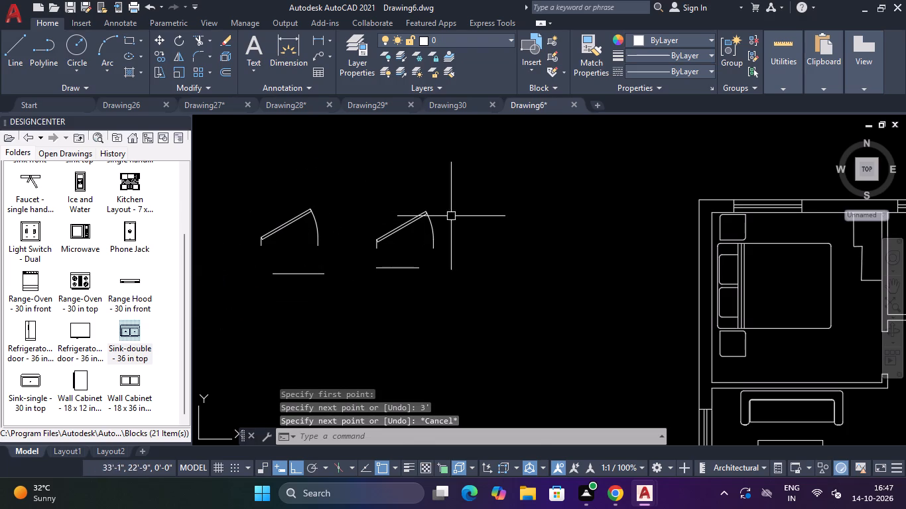
Scale the right-hand door block by reference to the 2'6" line below it, using its full width as reference length.
click(454, 216)
click(415, 236)
text(SC)
key(space)
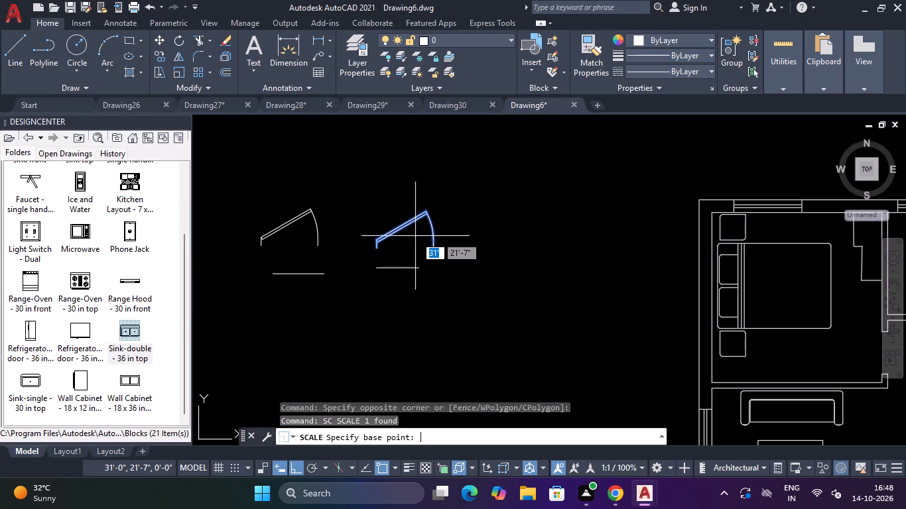
scroll(411, 244, up, 3)
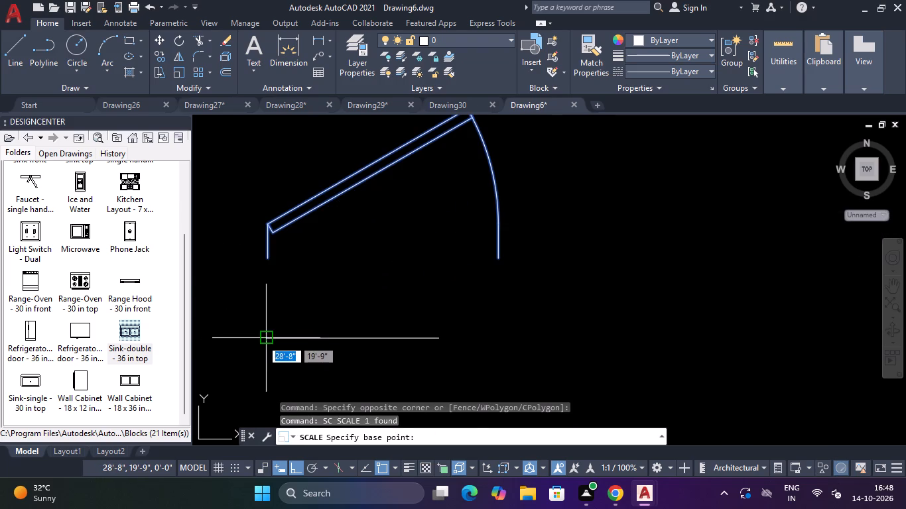
click(261, 337)
text(R)
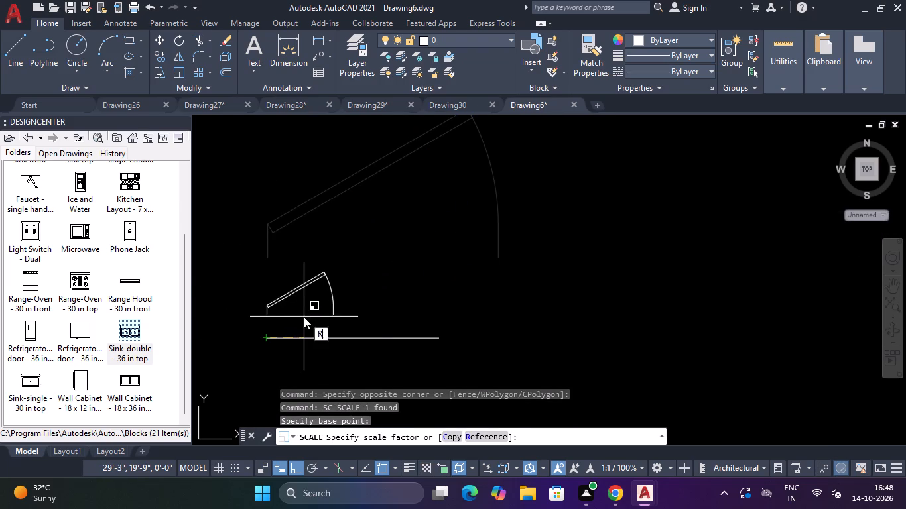
key(space)
click(265, 258)
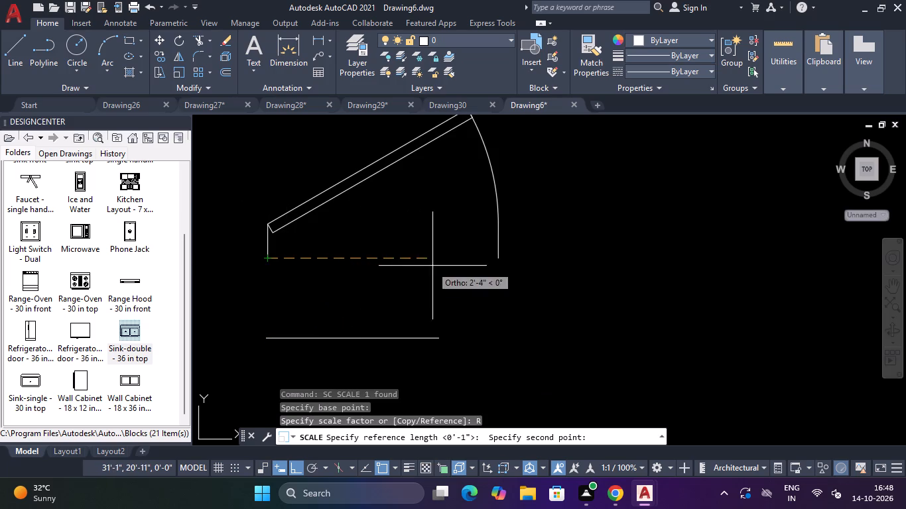
click(502, 261)
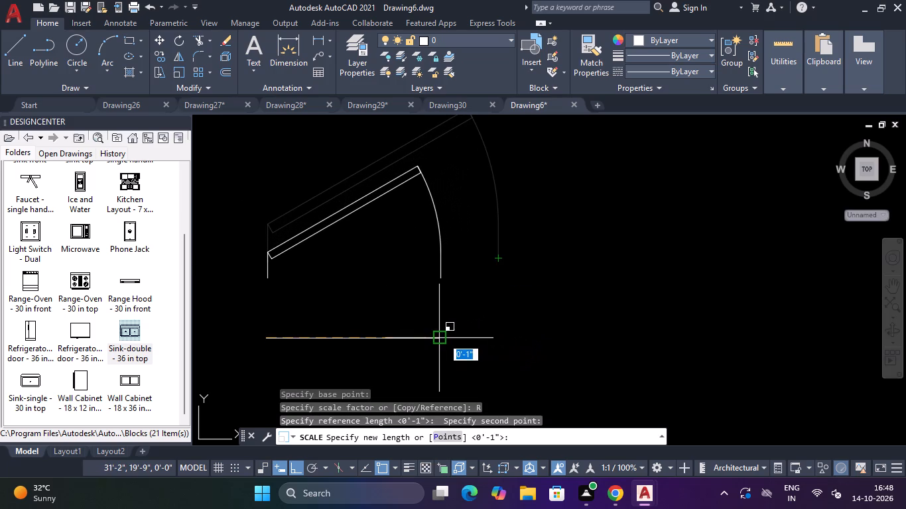
click(442, 337)
Scale the left-hand door block by reference to the 3' line below it, using its full width as reference length.
scroll(441, 333, down, 3)
click(350, 271)
click(286, 303)
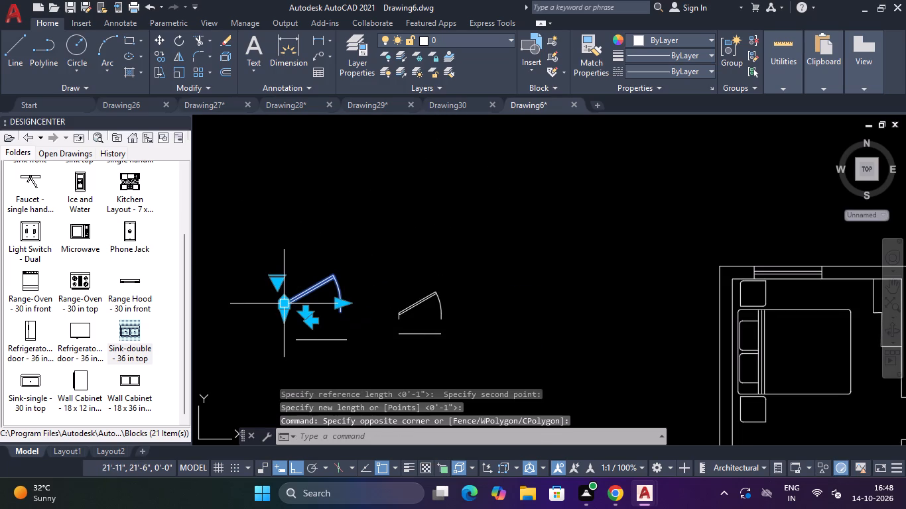
text(SC)
key(space)
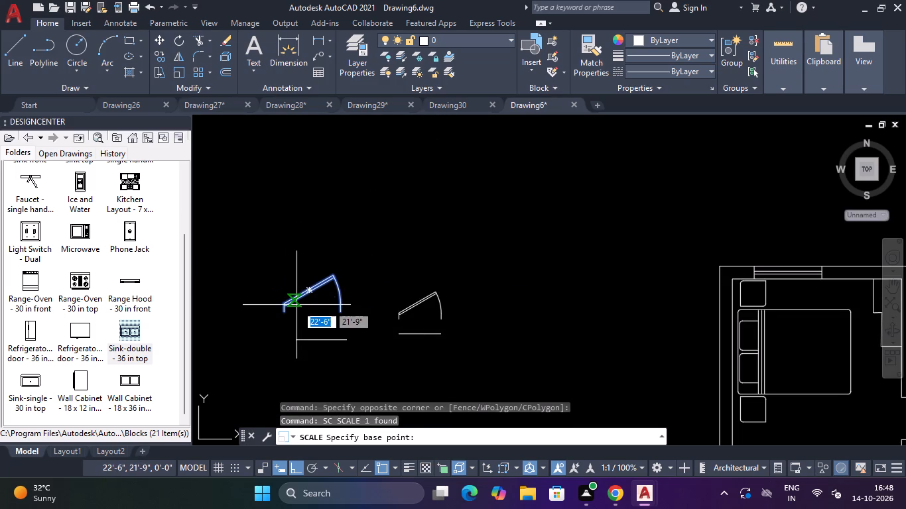
scroll(296, 305, up, 2)
scroll(338, 302, down, 2)
scroll(315, 353, up, 3)
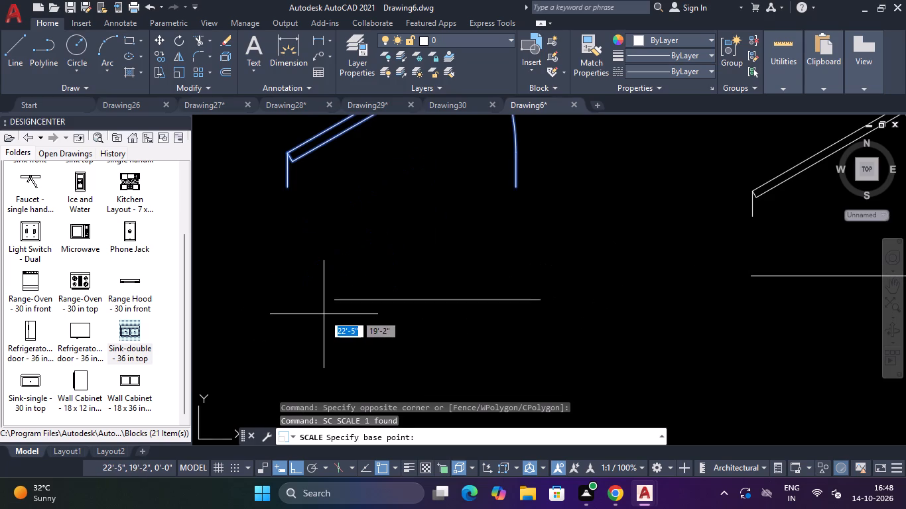
click(333, 300)
text(R)
key(space)
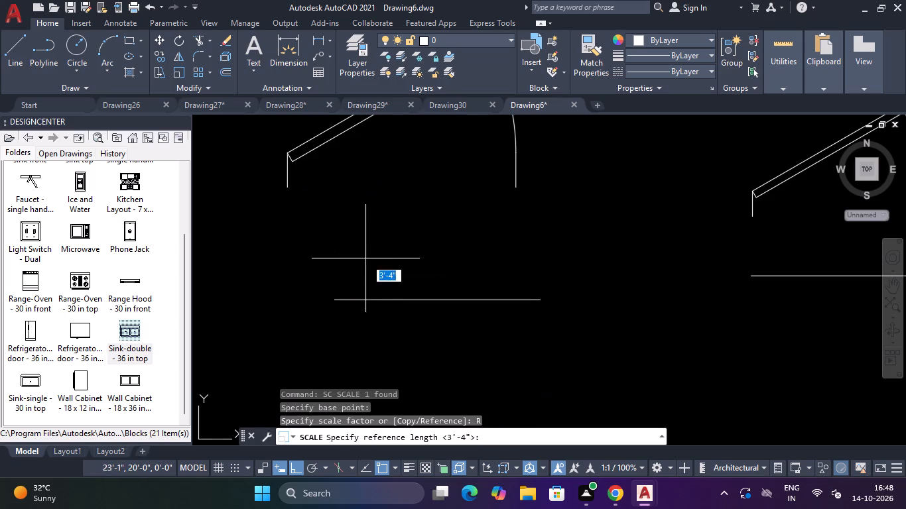
click(283, 189)
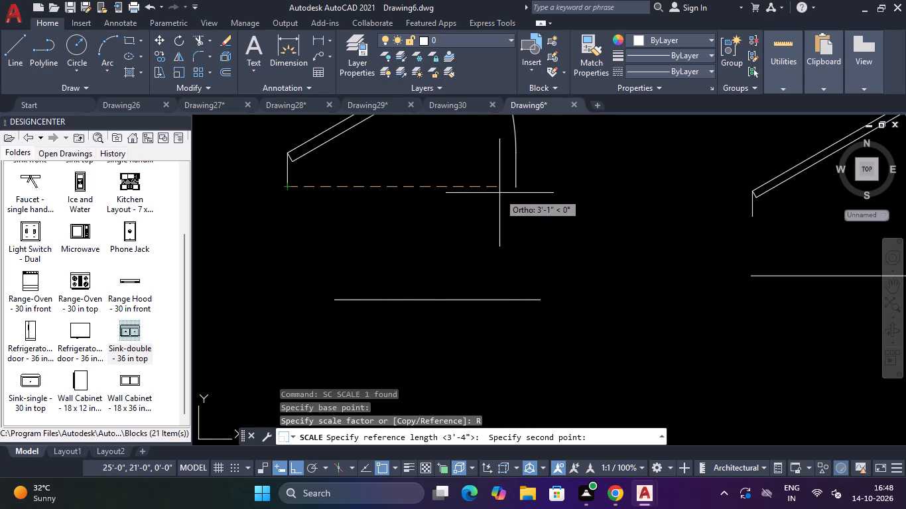
click(515, 188)
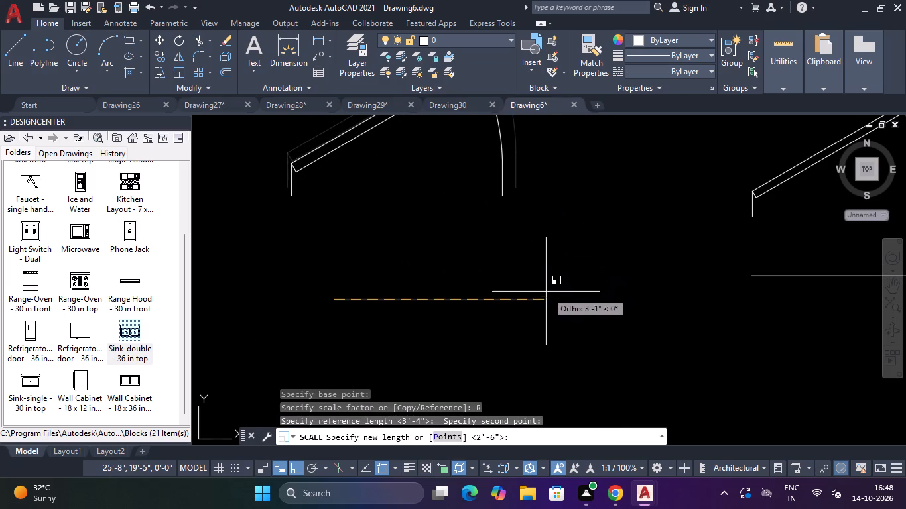
click(541, 302)
scroll(522, 274, down, 3)
key(Escape)
key(Escape)
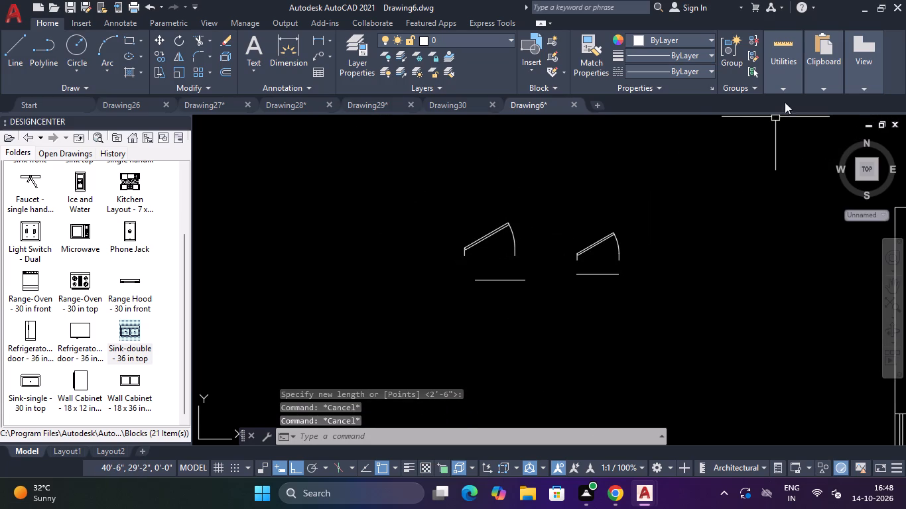
Check the width of the smaller door block against its reference line with Quick measure.
click(797, 110)
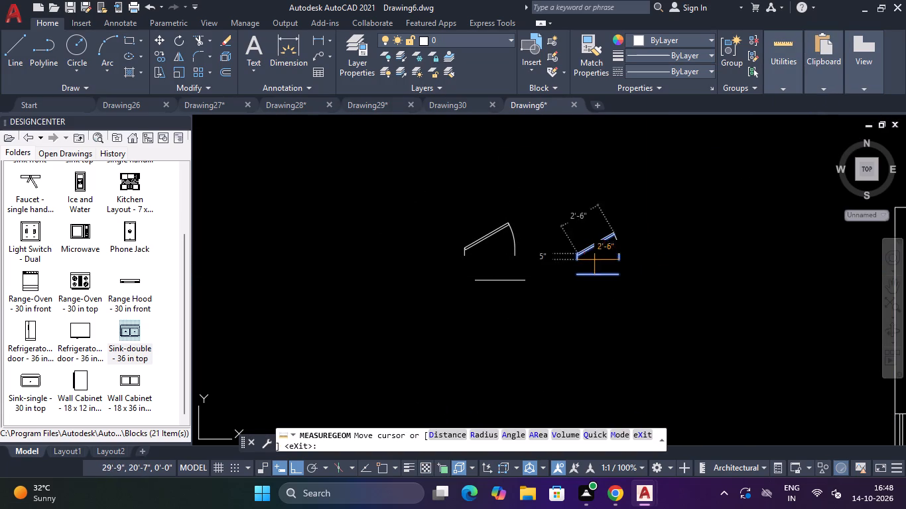
key(Escape)
Delete the two horizontal reference lines below the door blocks.
click(480, 266)
click(477, 294)
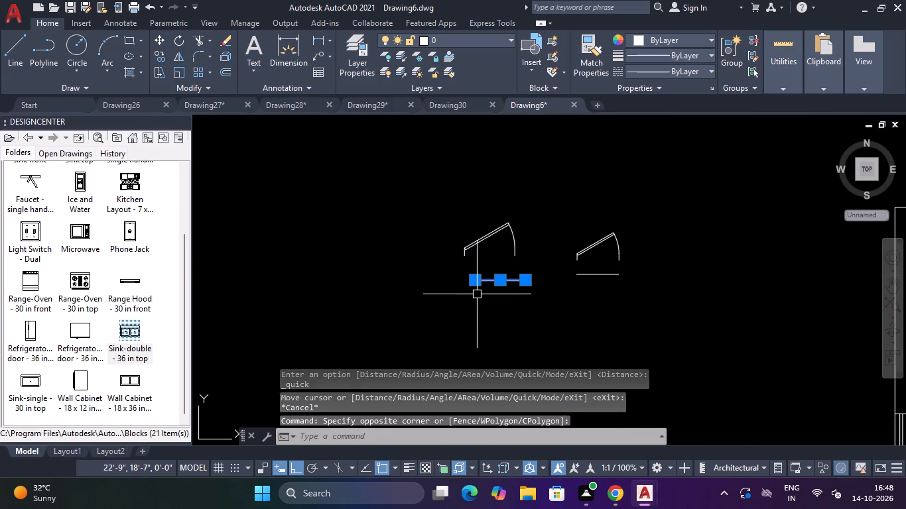
key(Delete)
click(615, 266)
click(590, 295)
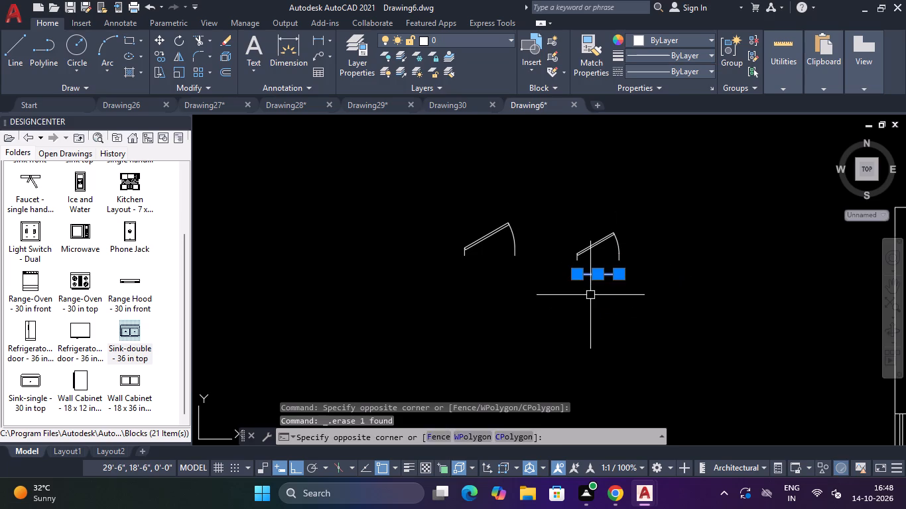
key(Delete)
Copy the 3' door block from its lower hinge corner into the bottom-wall entrance openings of both units, with Ortho off.
scroll(590, 295, down, 3)
scroll(608, 288, up, 1)
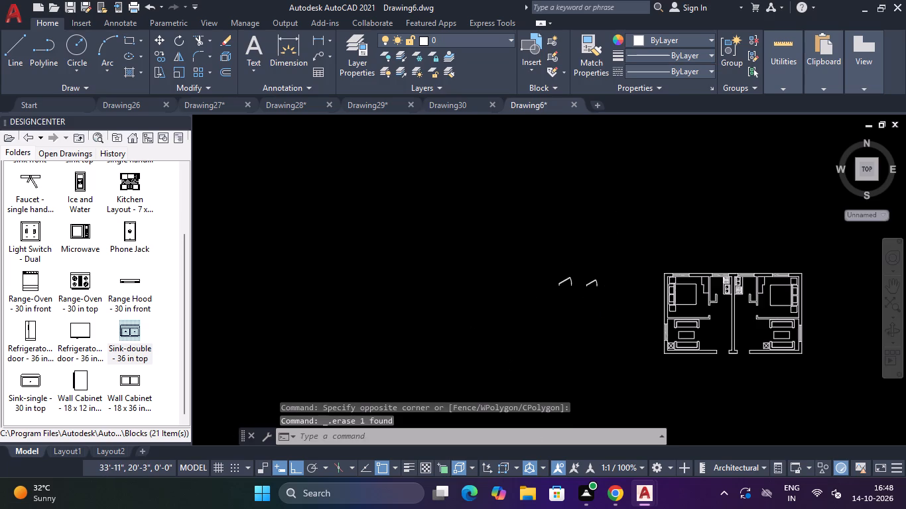
click(549, 261)
click(525, 298)
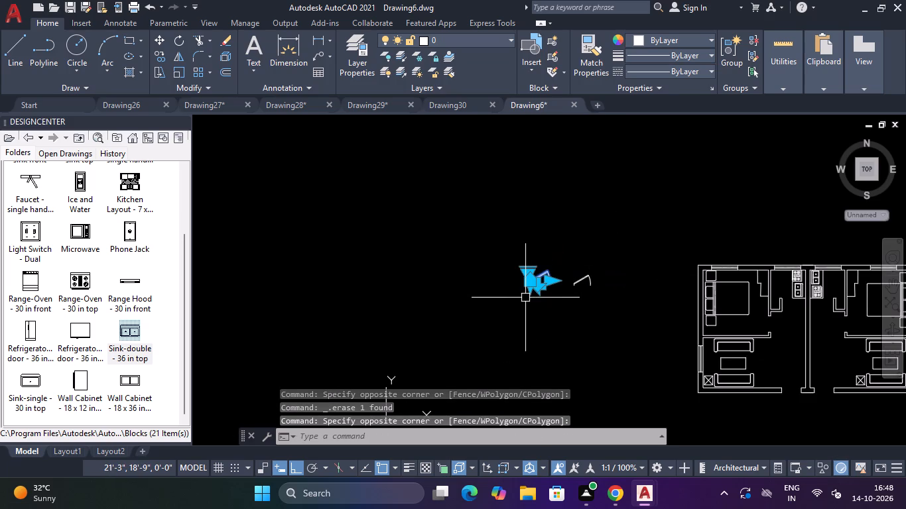
text(CO)
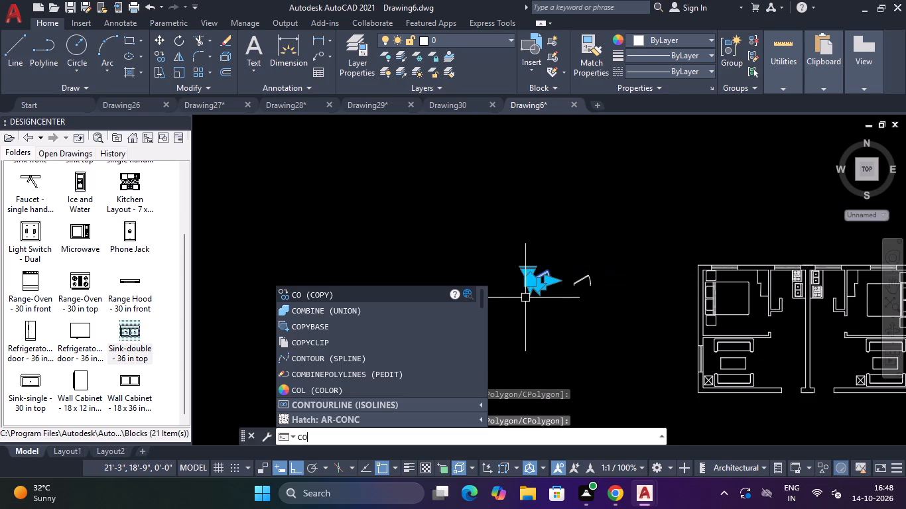
key(Return)
scroll(551, 288, up, 3)
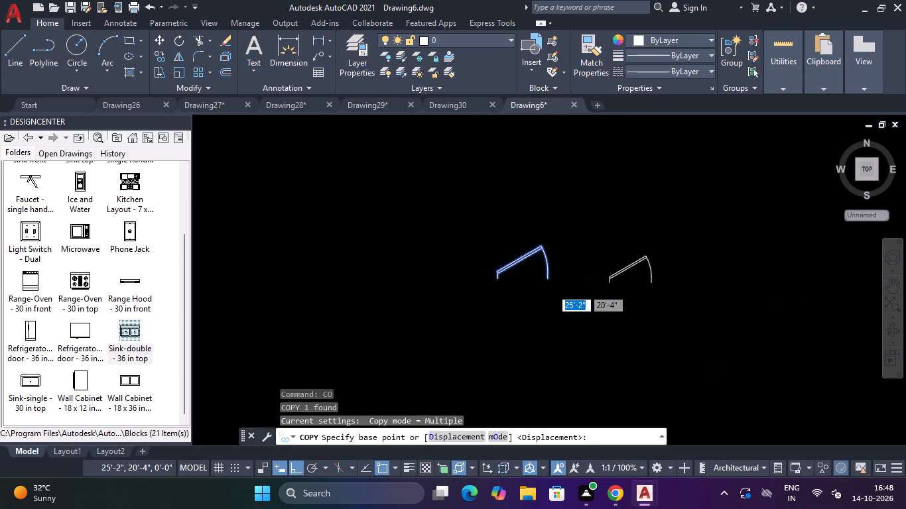
scroll(551, 288, up, 1)
click(415, 264)
scroll(446, 296, down, 5)
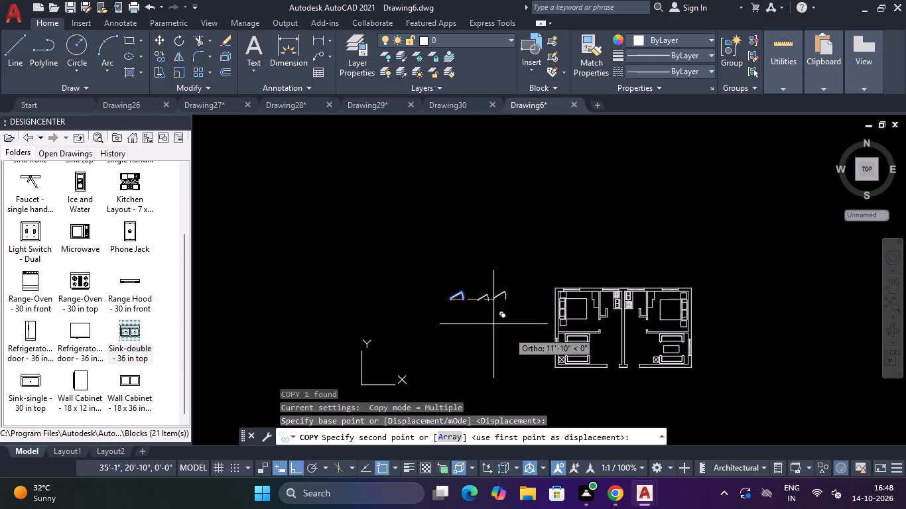
key(F8)
scroll(598, 365, up, 4)
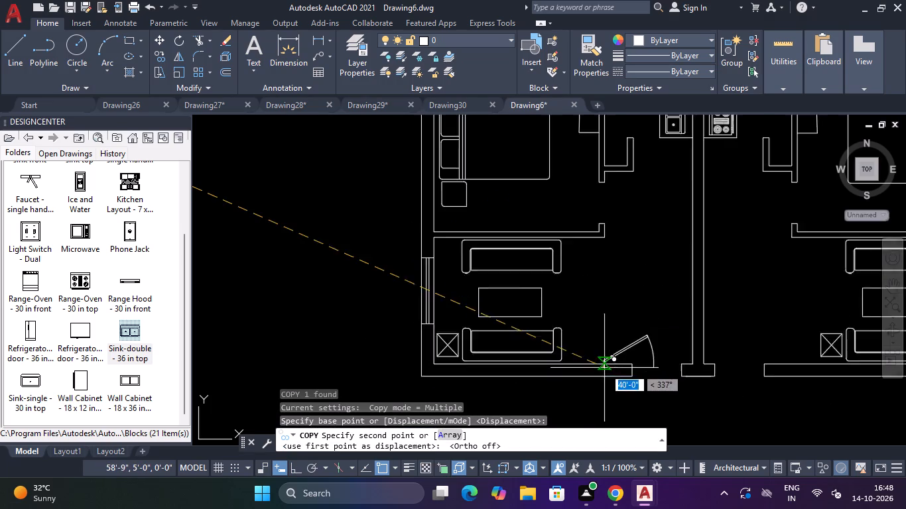
click(646, 386)
scroll(665, 382, down, 2)
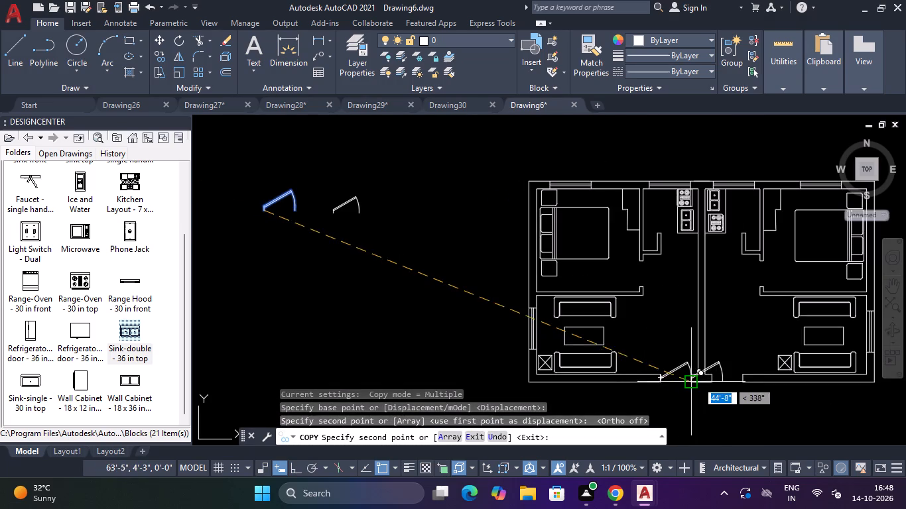
scroll(704, 381, up, 2)
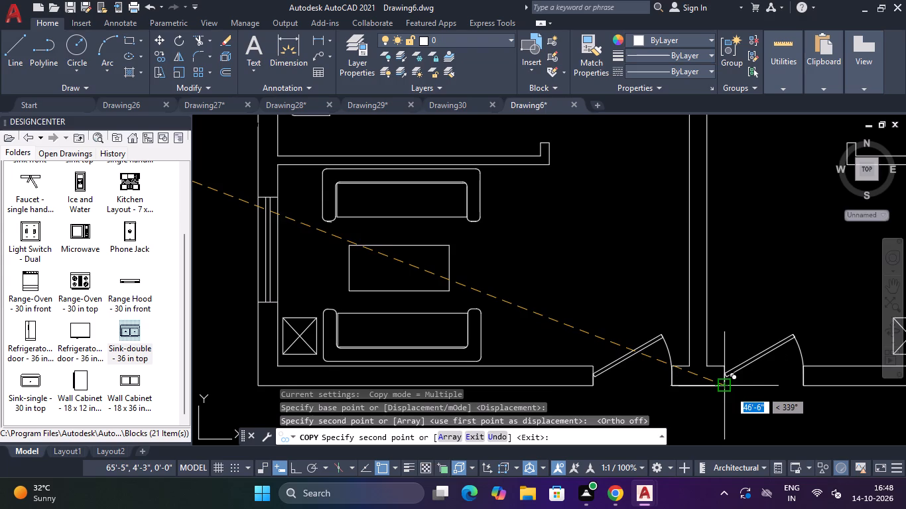
click(730, 390)
scroll(730, 390, down, 3)
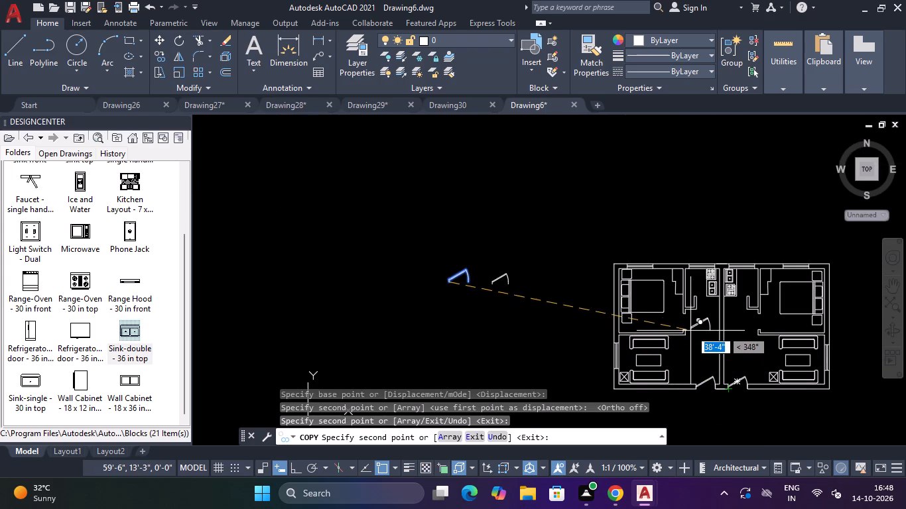
key(Escape)
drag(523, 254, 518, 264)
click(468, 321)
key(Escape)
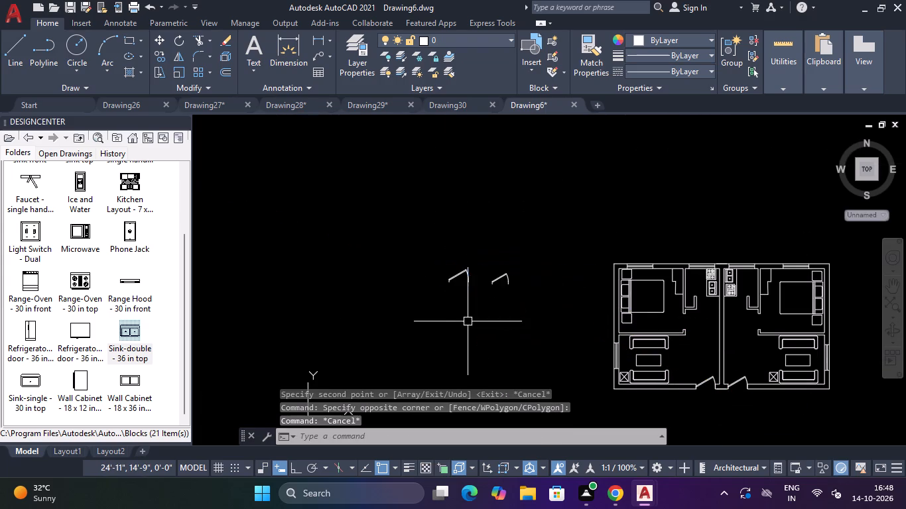
Rotate the 2'6" door block 90° clockwise, with Ortho on.
drag(521, 256, 511, 270)
click(489, 301)
text(RO)
key(Return)
click(504, 268)
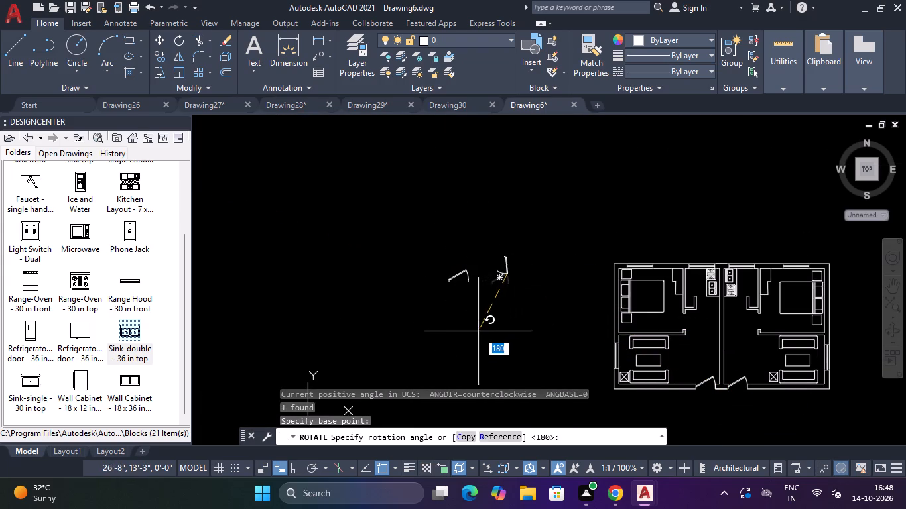
key(F8)
click(505, 333)
key(Escape)
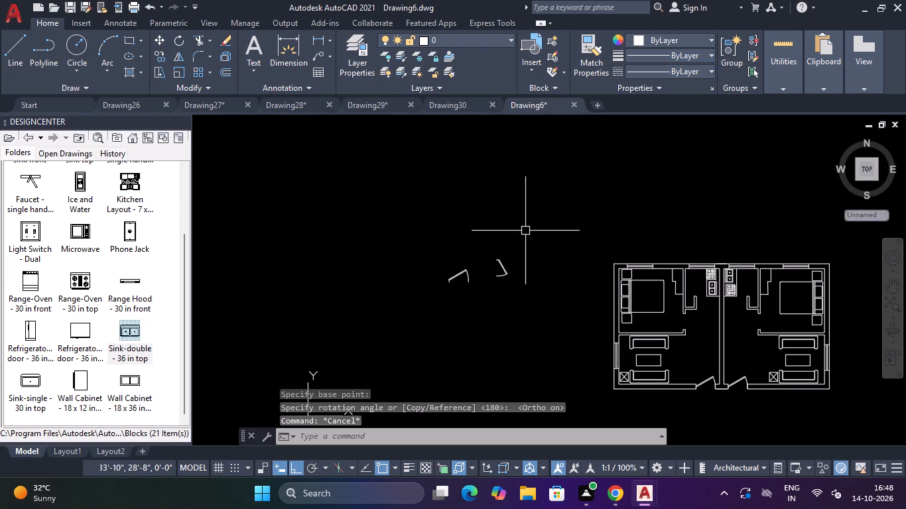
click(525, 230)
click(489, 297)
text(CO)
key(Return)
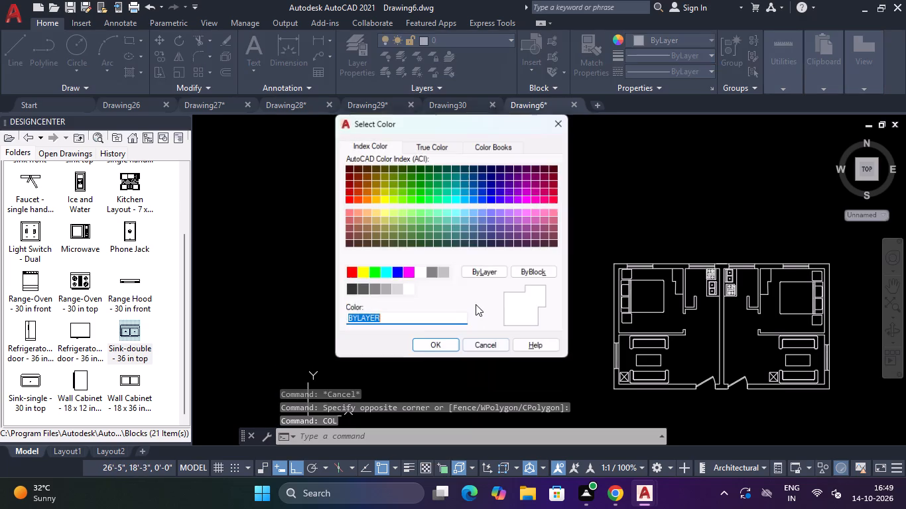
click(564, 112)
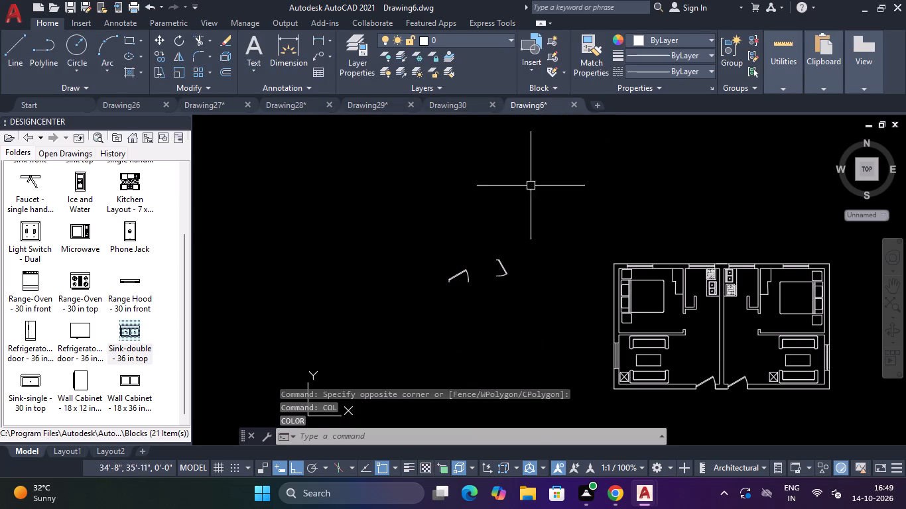
Copy the rotated 2'6" door block from its upper hinge corner into the bedroom door openings of both units, with Ortho off.
click(527, 213)
click(495, 314)
text(CO)
key(Return)
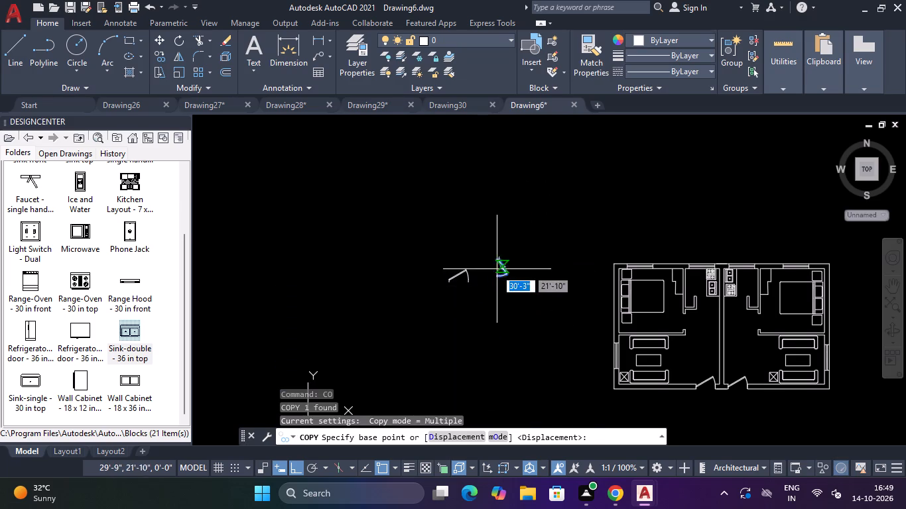
scroll(493, 261, up, 3)
click(503, 249)
scroll(517, 251, down, 4)
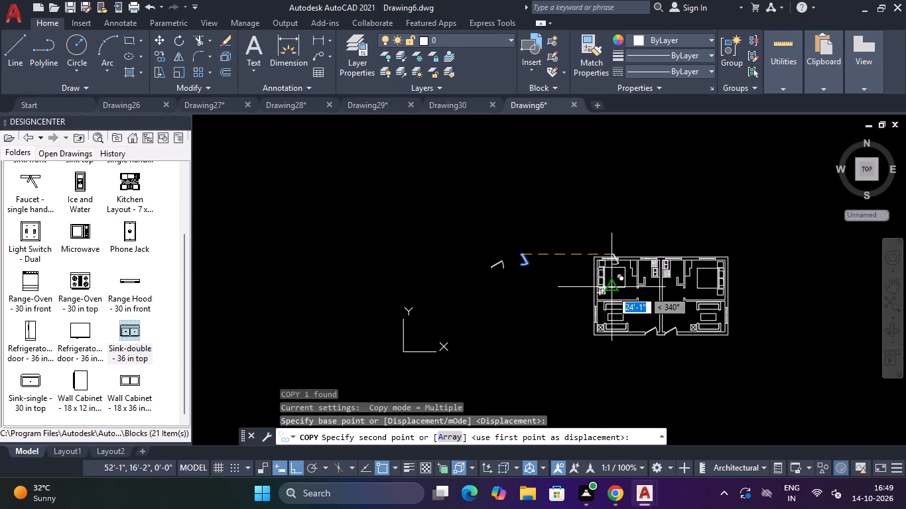
key(F8)
scroll(623, 284, up, 3)
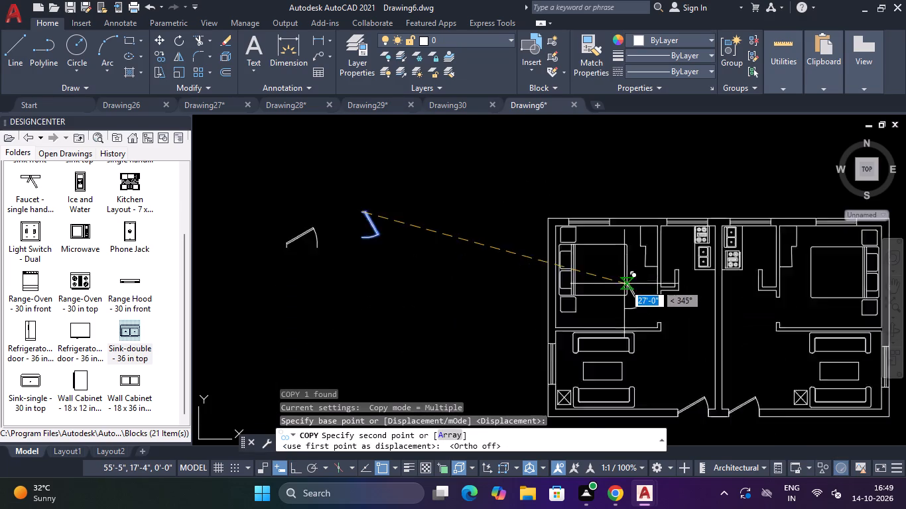
scroll(635, 298, up, 2)
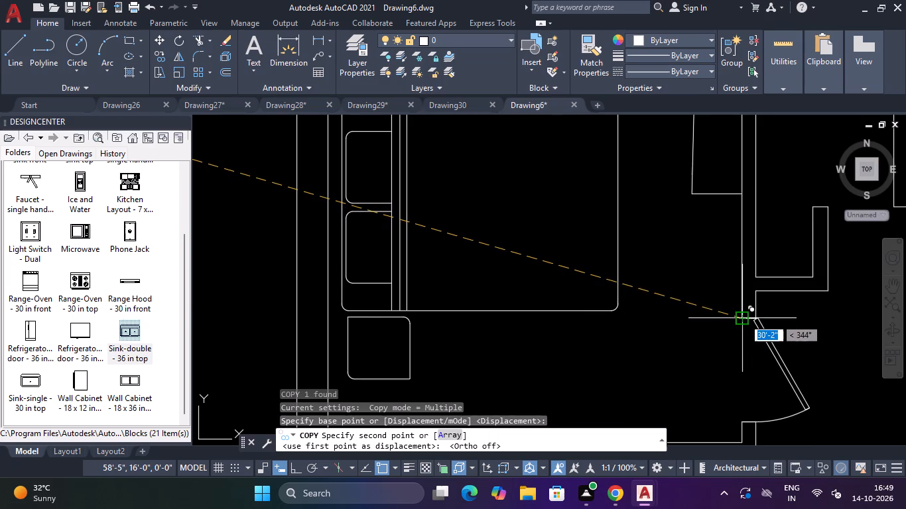
click(744, 318)
scroll(750, 324, down, 5)
scroll(809, 327, up, 3)
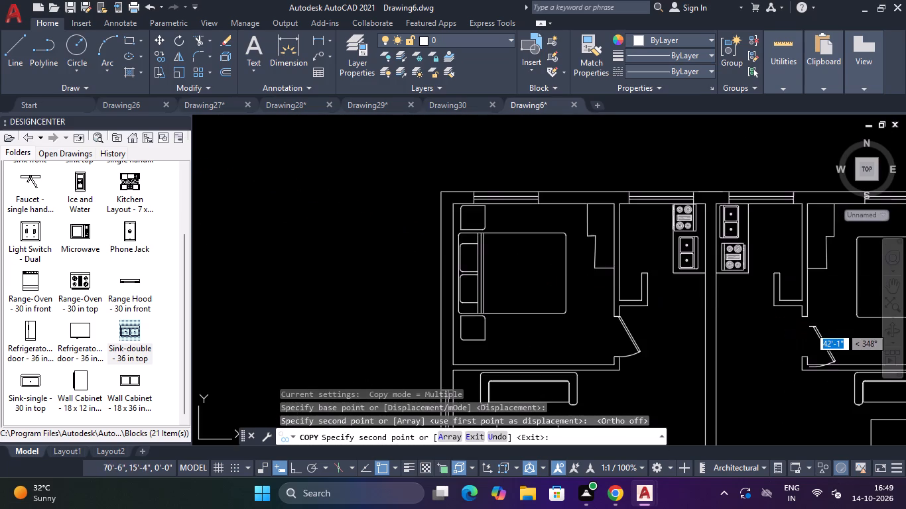
scroll(807, 324, up, 2)
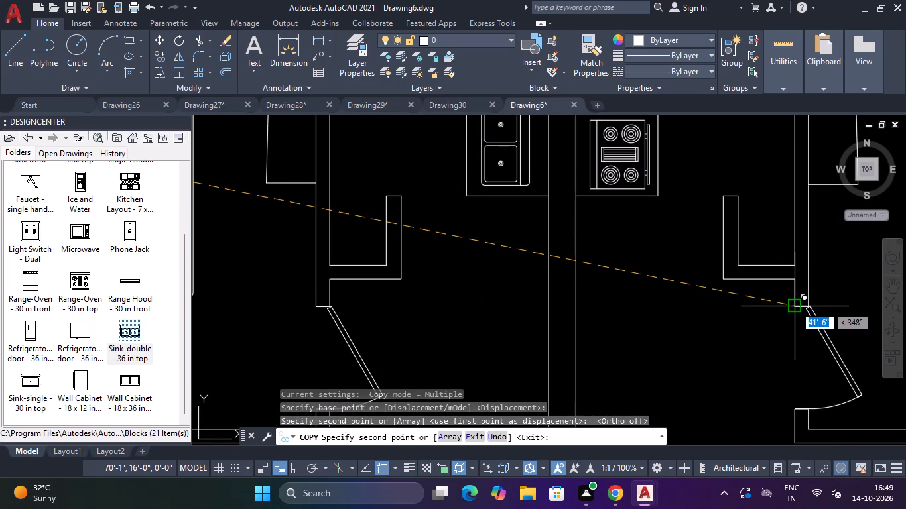
click(795, 306)
scroll(794, 306, down, 4)
key(Escape)
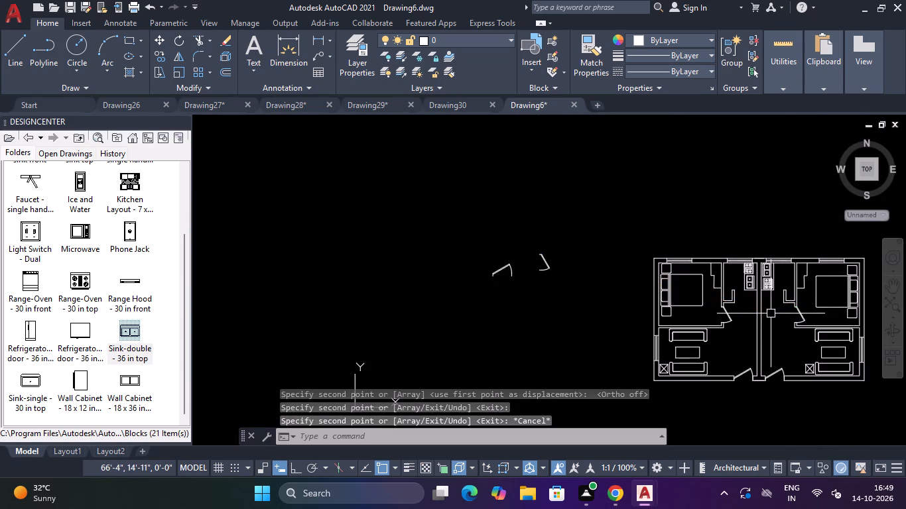
Flip the hinge side of the right unit's bedroom door so it hangs at the lower end of the opening.
click(803, 316)
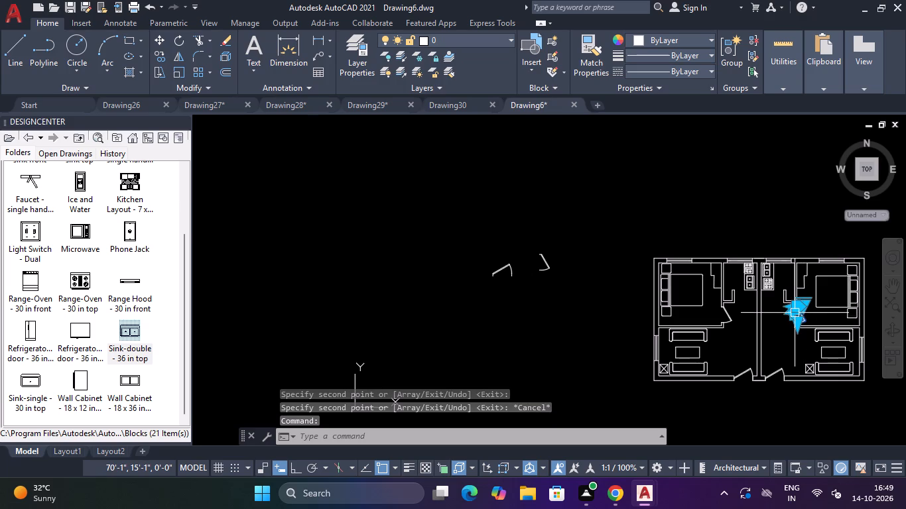
scroll(795, 313, up, 4)
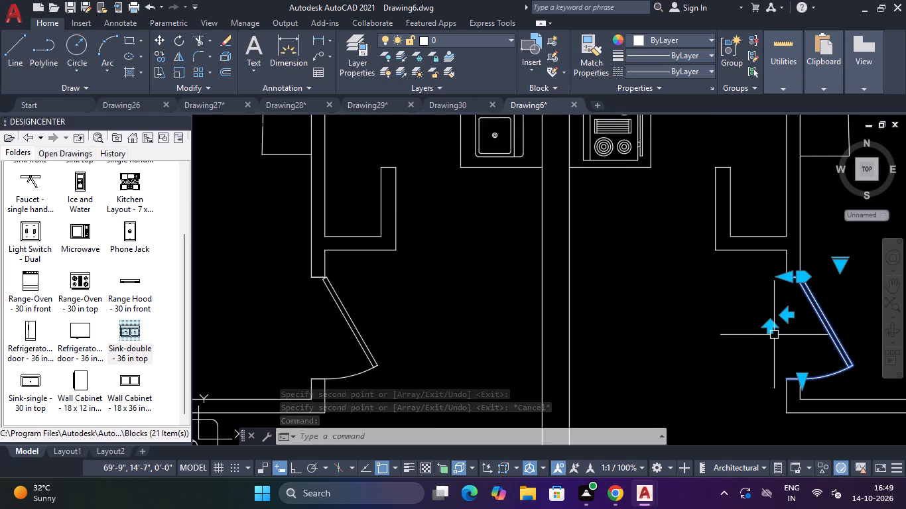
click(769, 327)
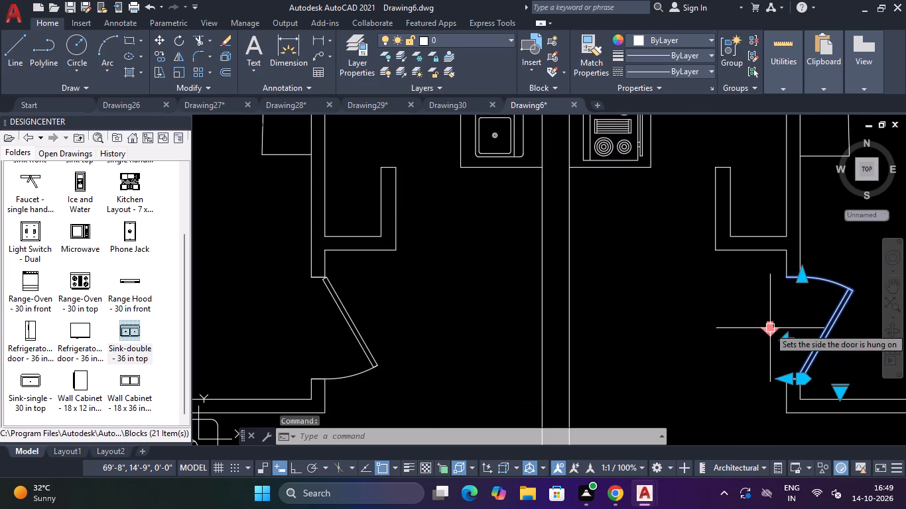
Flip the left unit's bedroom door to hang at the opening's lower end and swing into the bedroom.
scroll(417, 278, down, 1)
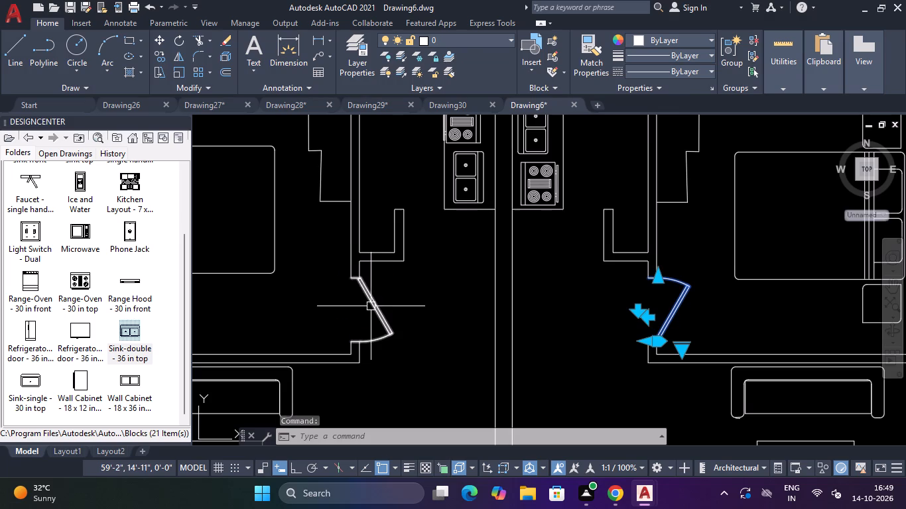
click(371, 306)
scroll(348, 306, up, 2)
click(327, 317)
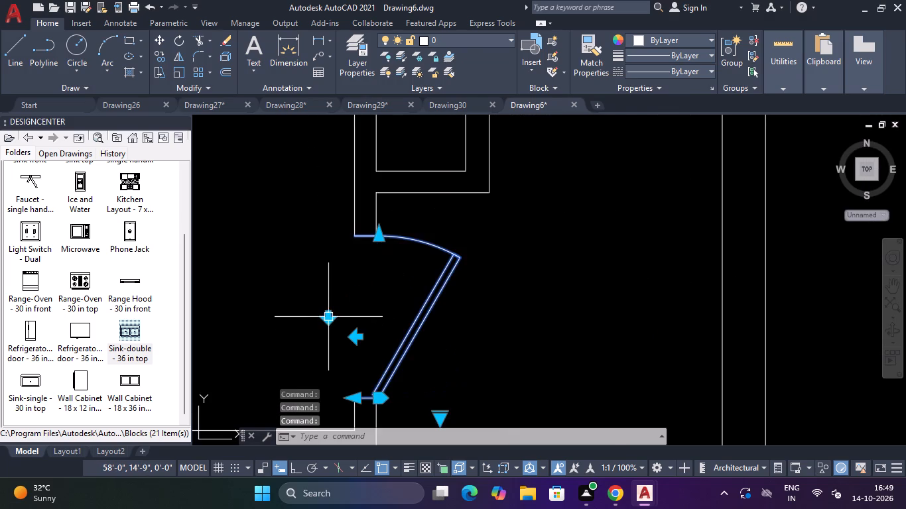
scroll(362, 295, down, 1)
click(354, 325)
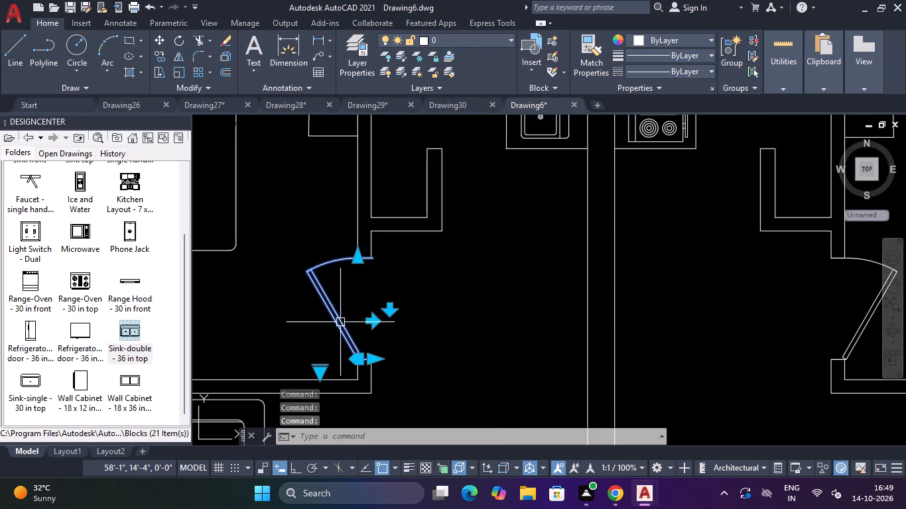
key(Escape)
Flip the hinge side of the left unit's entrance door so it hangs beside the central wall, mirroring the right unit's door.
scroll(416, 298, down, 4)
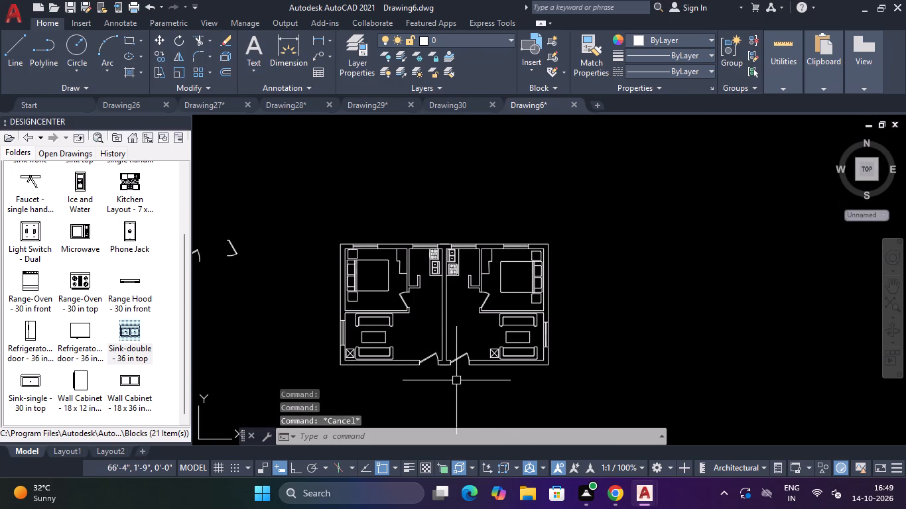
scroll(475, 366, up, 2)
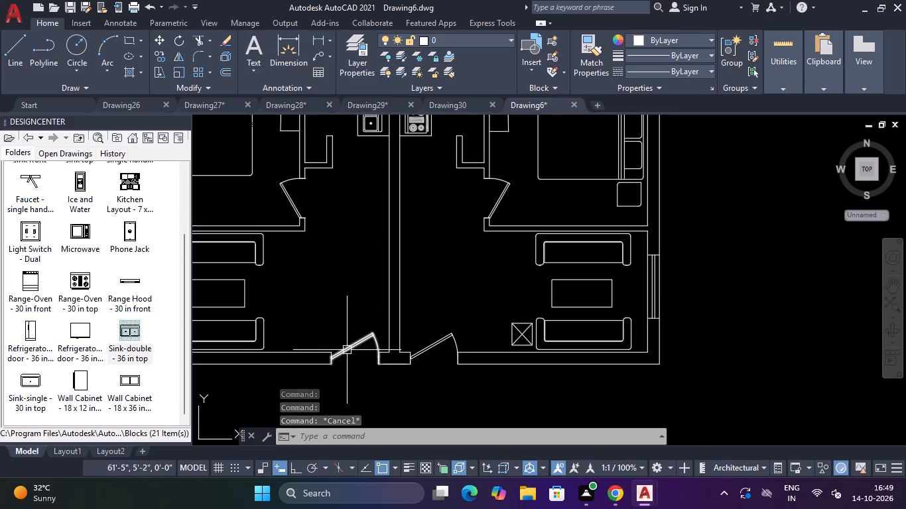
click(347, 350)
scroll(356, 363, up, 2)
click(353, 384)
key(Escape)
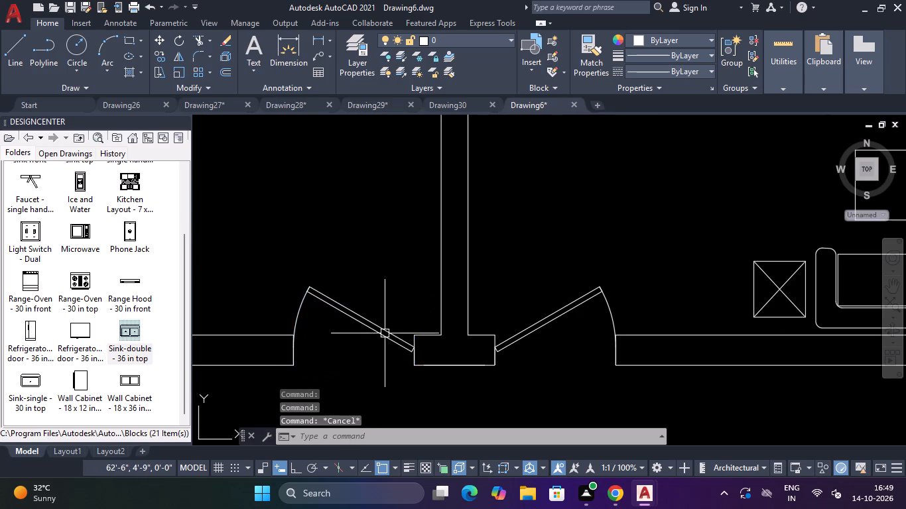
Insert the Dining Set - 36 x 72 in. block from Home - Space Planner.dwg in the empty area below the spare door blocks.
scroll(387, 328, down, 3)
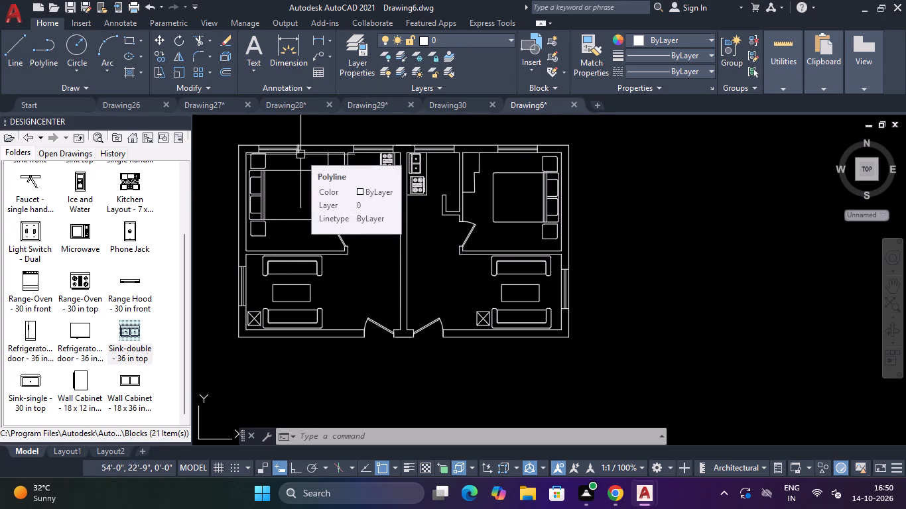
scroll(716, 283, down, 1)
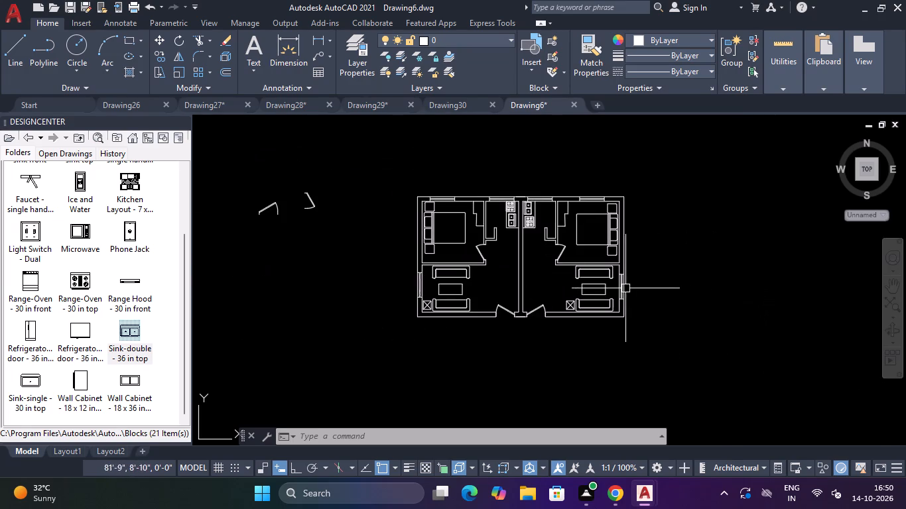
scroll(59, 314, down, 4)
scroll(62, 318, up, 4)
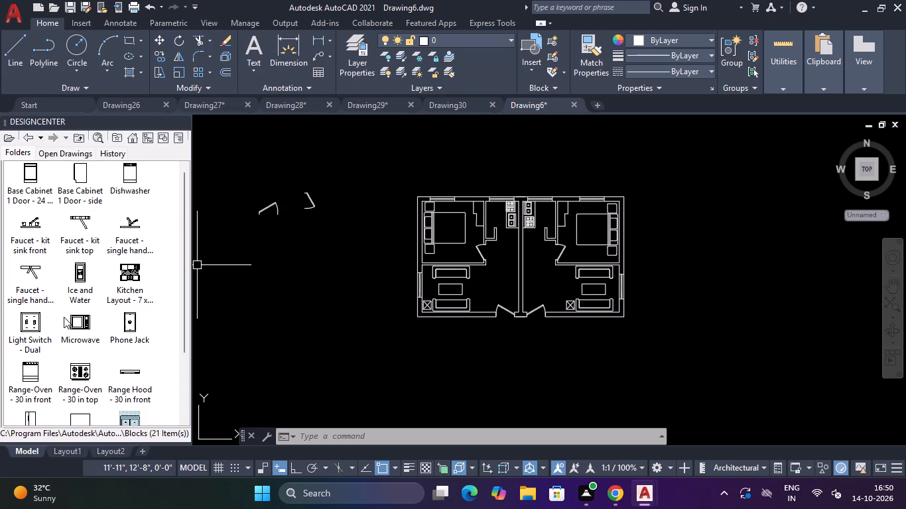
scroll(64, 318, down, 8)
scroll(61, 297, up, 8)
click(77, 137)
click(77, 137)
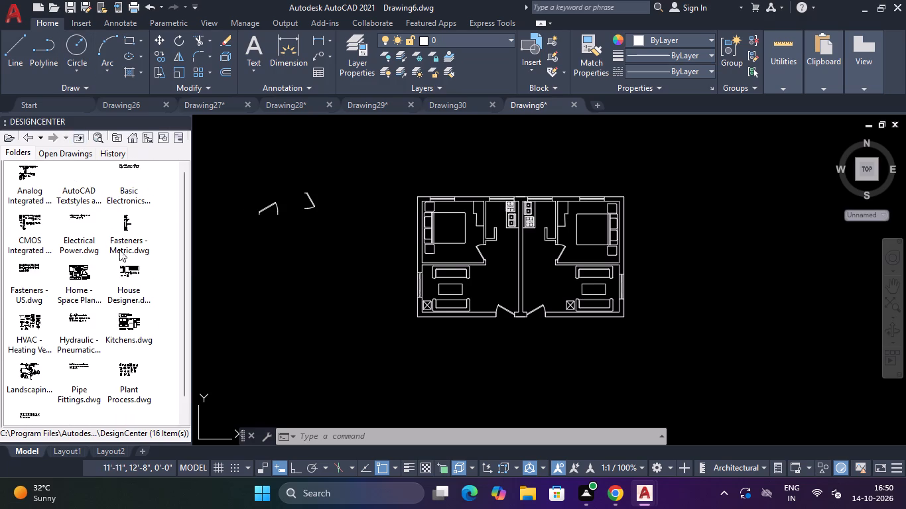
double_click(78, 274)
double_click(25, 178)
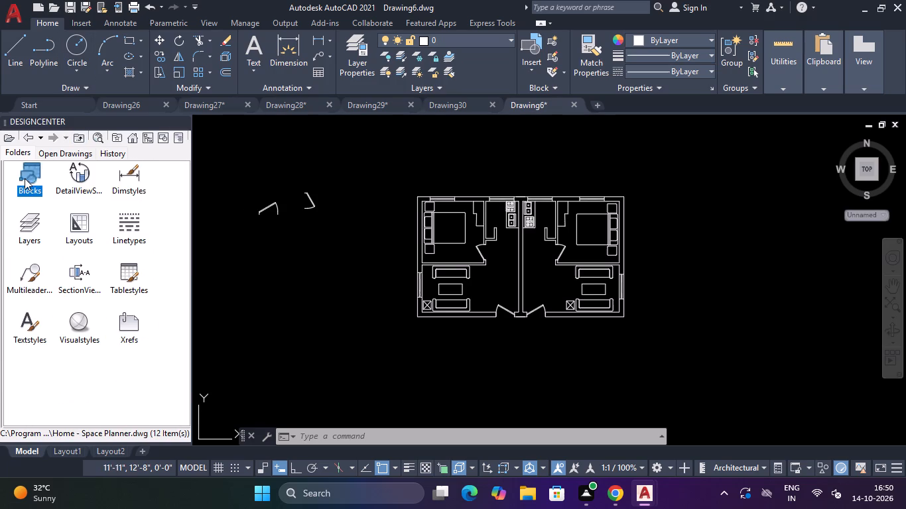
click(27, 280)
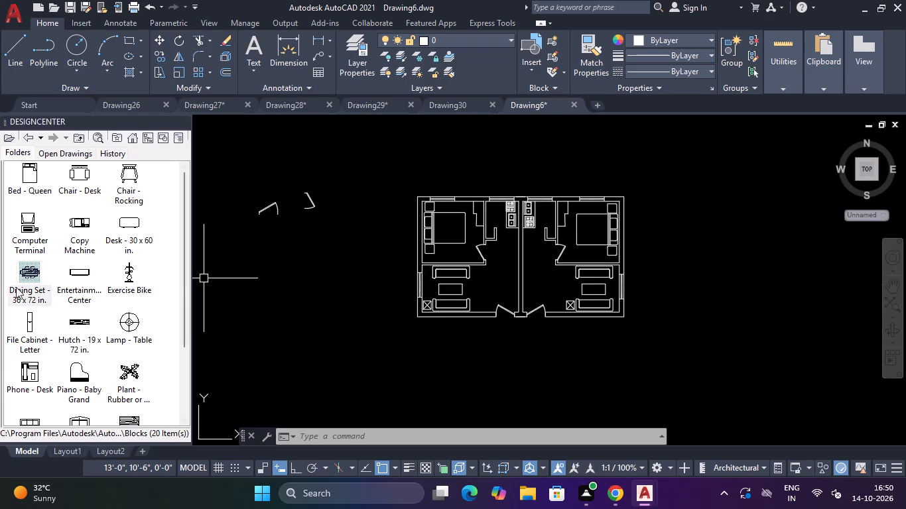
drag(27, 266, 286, 272)
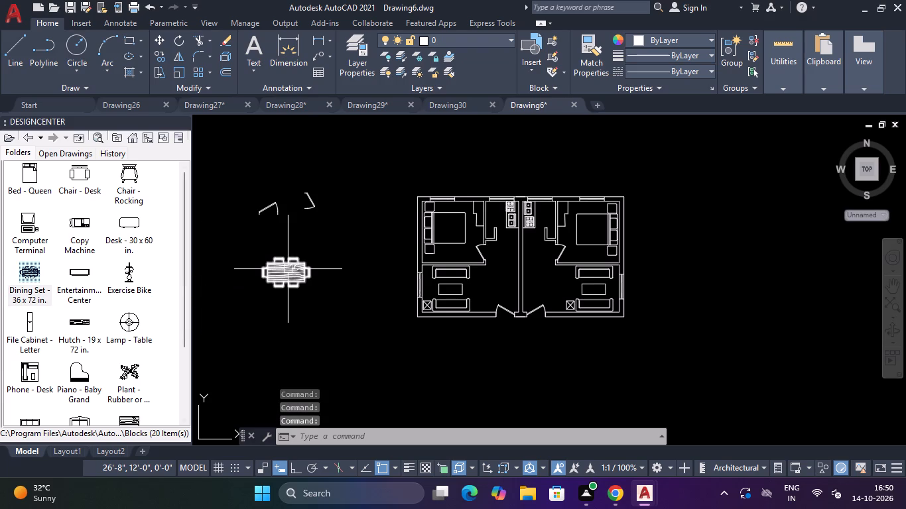
key(Escape)
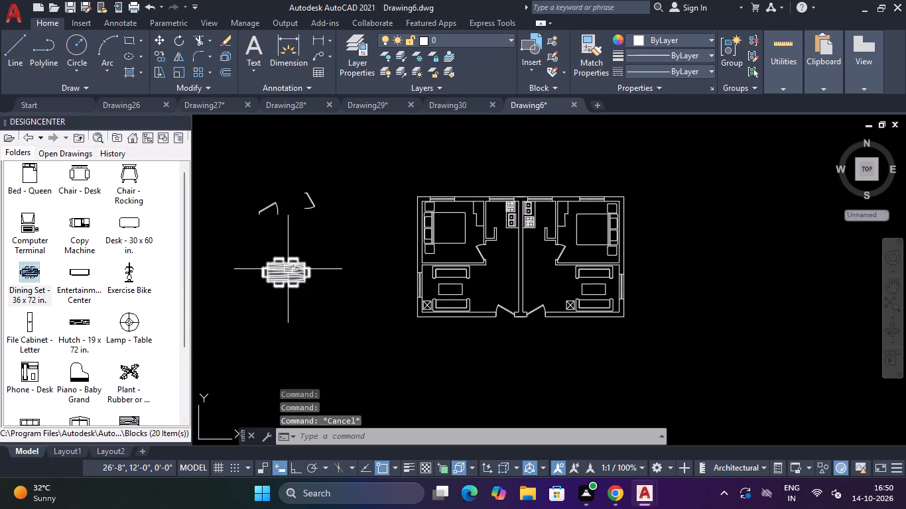
key(Escape)
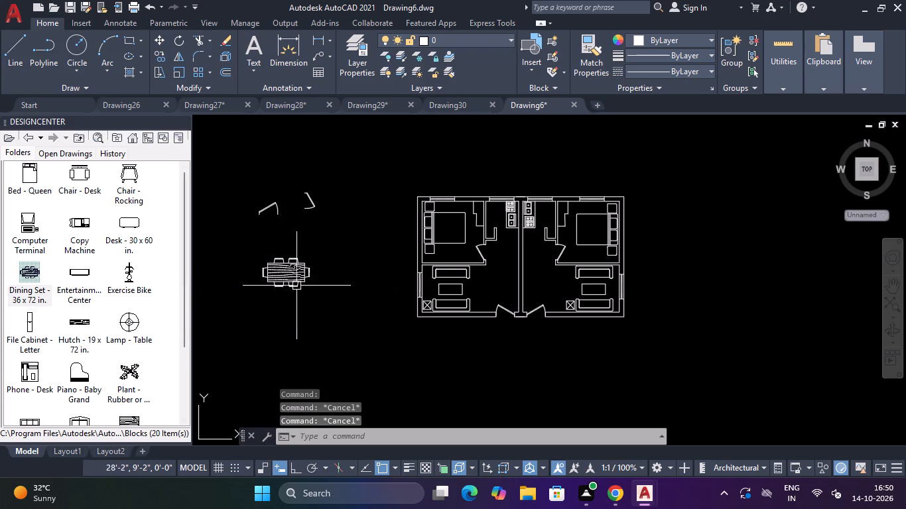
Open the Dining Set - 36 x 72 in. block definition for editing.
double_click(282, 274)
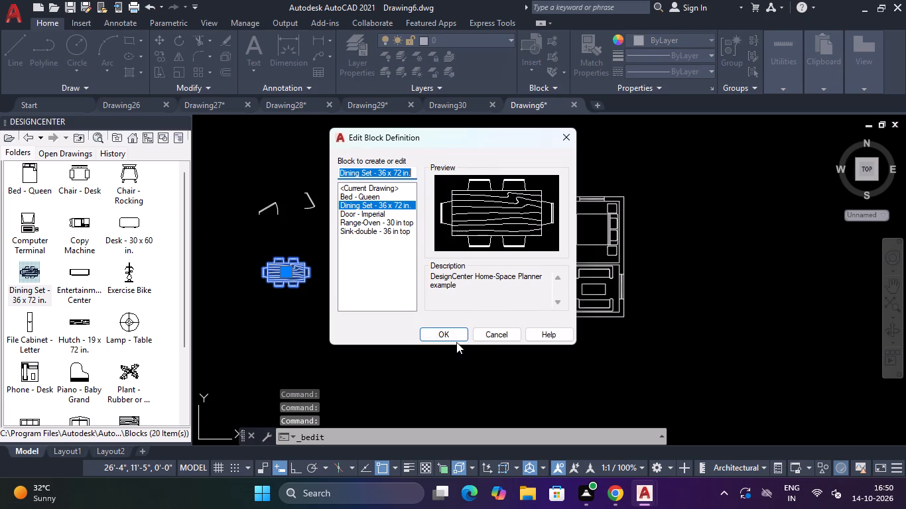
click(456, 339)
Erase the three uppermost wood-grain lines from the dining table top.
click(499, 213)
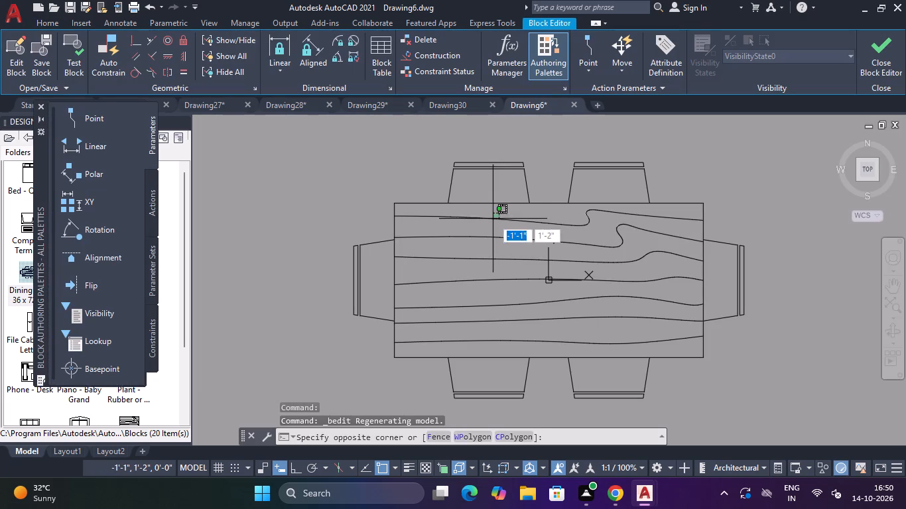
click(492, 219)
key(Delete)
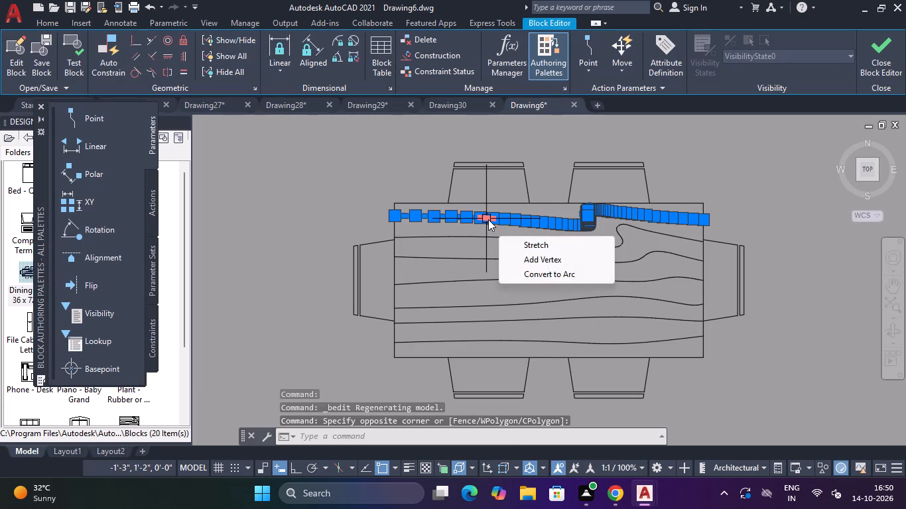
key(Delete)
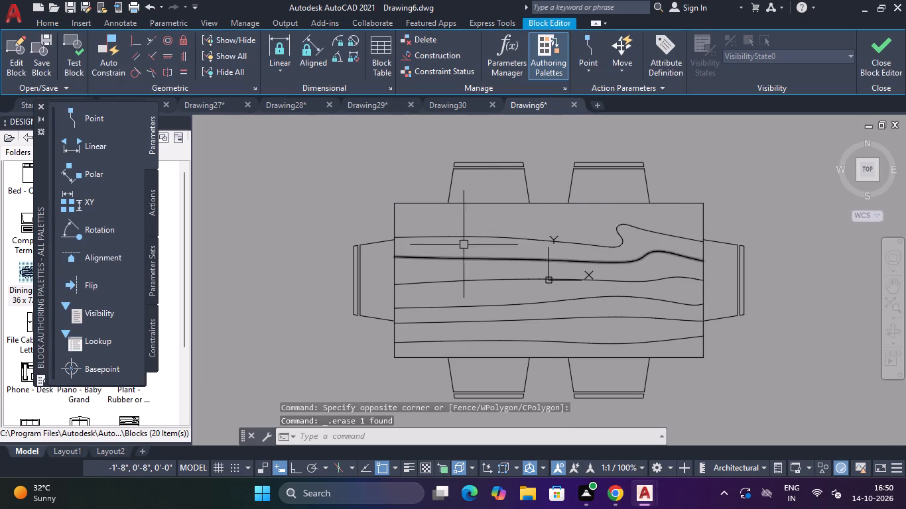
click(480, 228)
click(454, 247)
key(Delete)
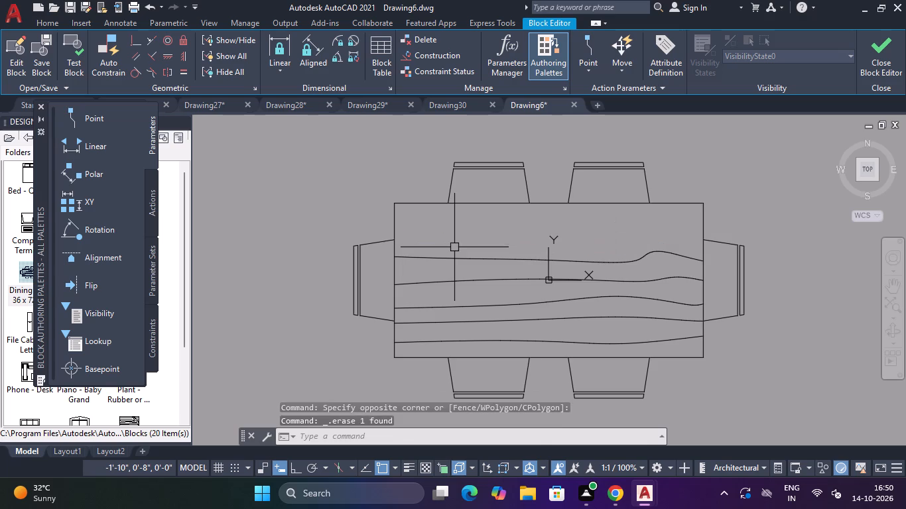
drag(454, 247, 447, 258)
click(438, 264)
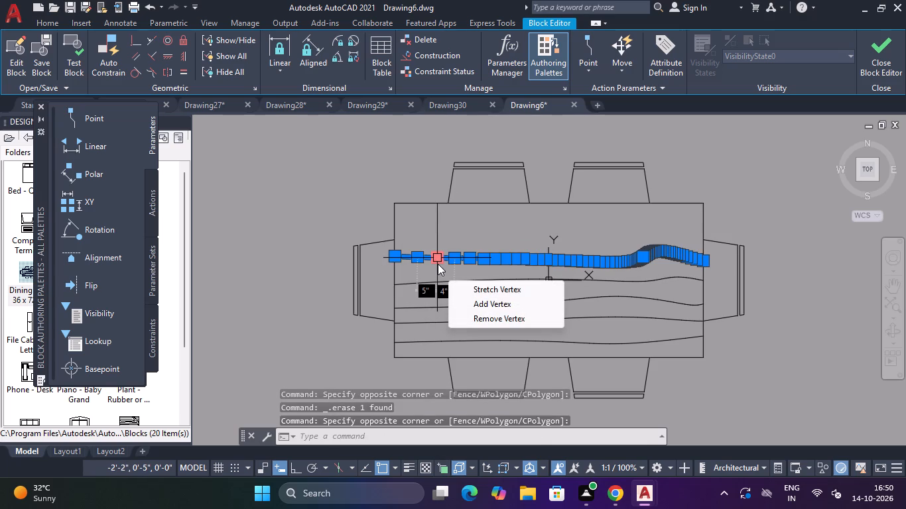
key(Delete)
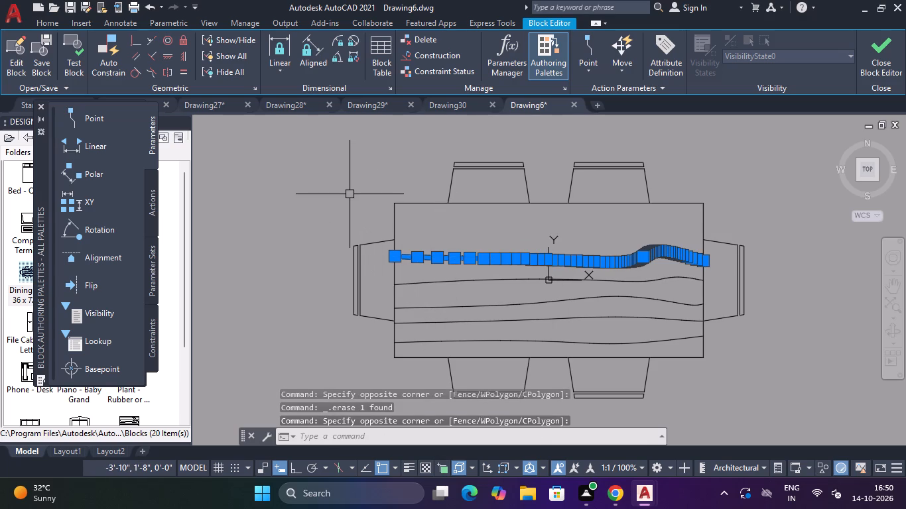
key(Delete)
Erase the remaining four wood-grain lines so the dining table top is plain.
drag(496, 247, 491, 253)
click(452, 294)
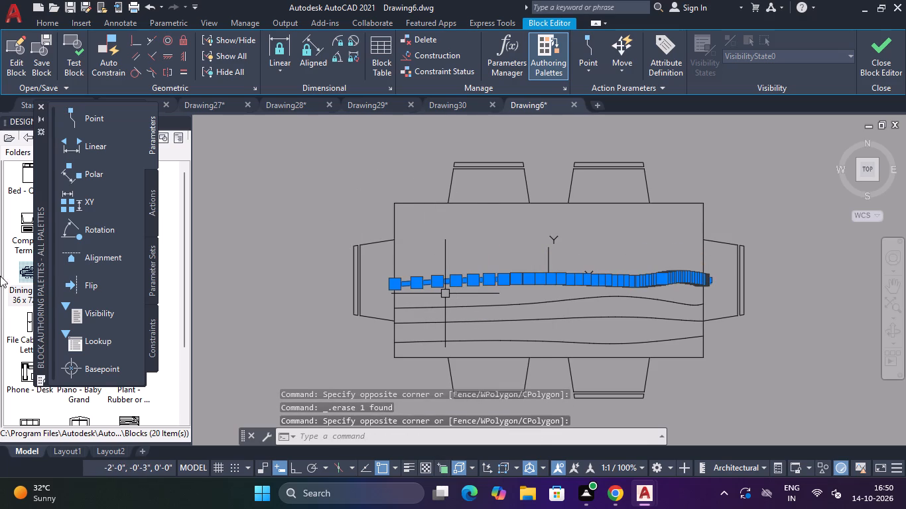
key(Delete)
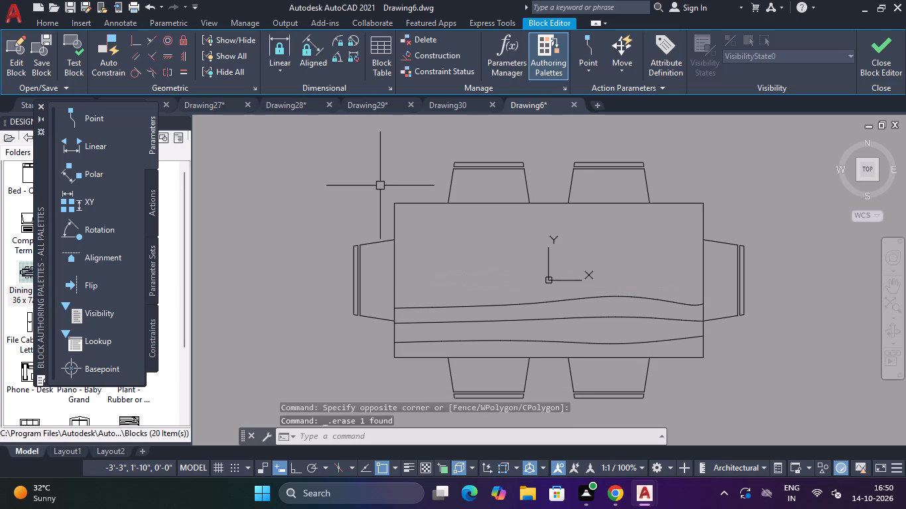
click(464, 287)
click(420, 323)
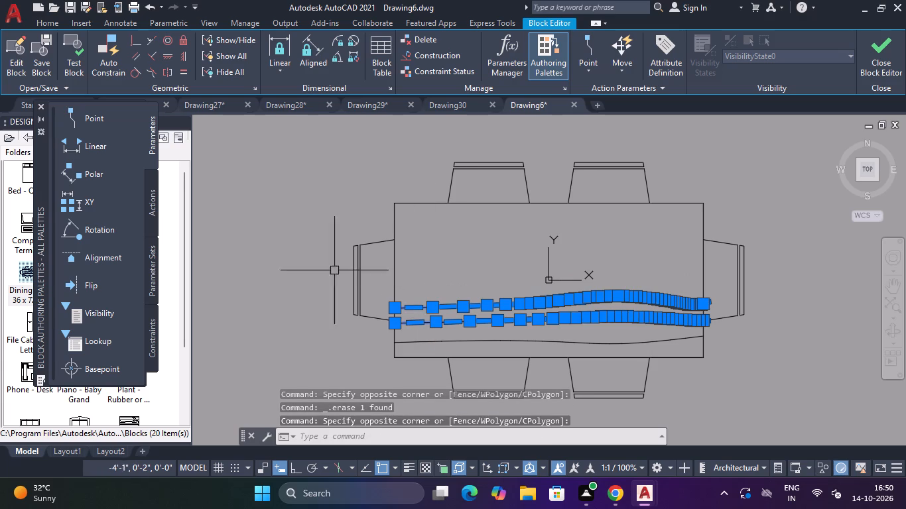
key(Delete)
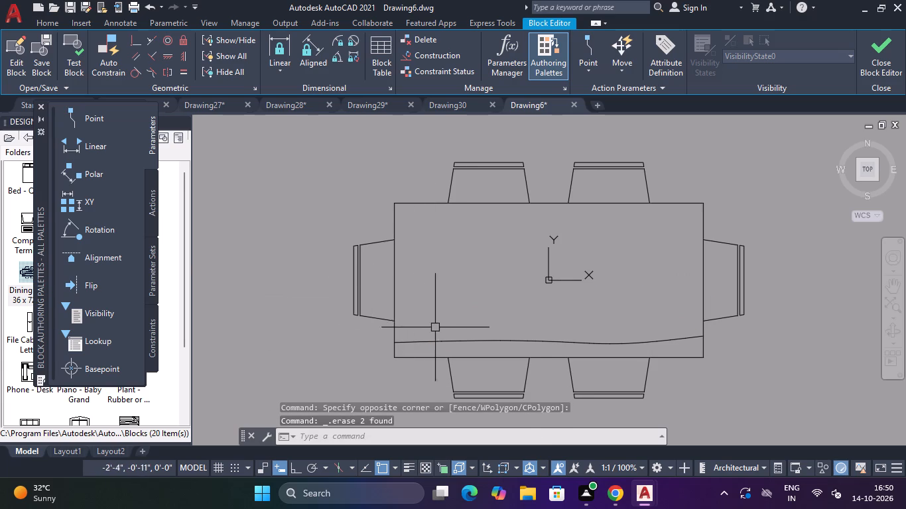
click(440, 319)
click(409, 344)
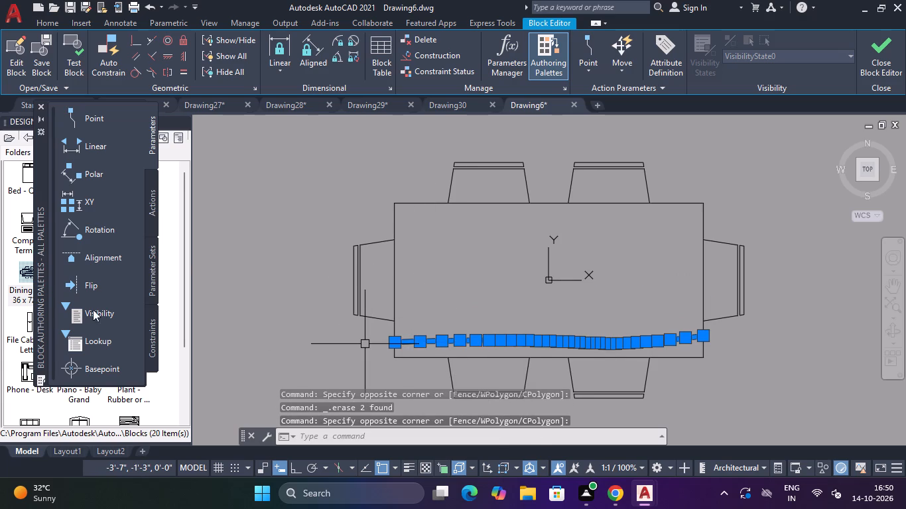
key(Delete)
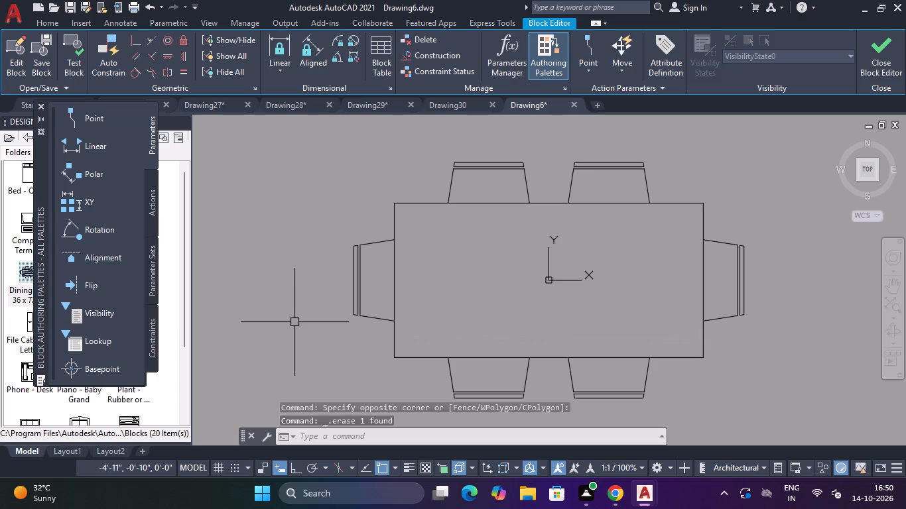
Delete the chairs at the two short ends of the dining table, keeping the four along the long sides.
click(376, 227)
click(338, 335)
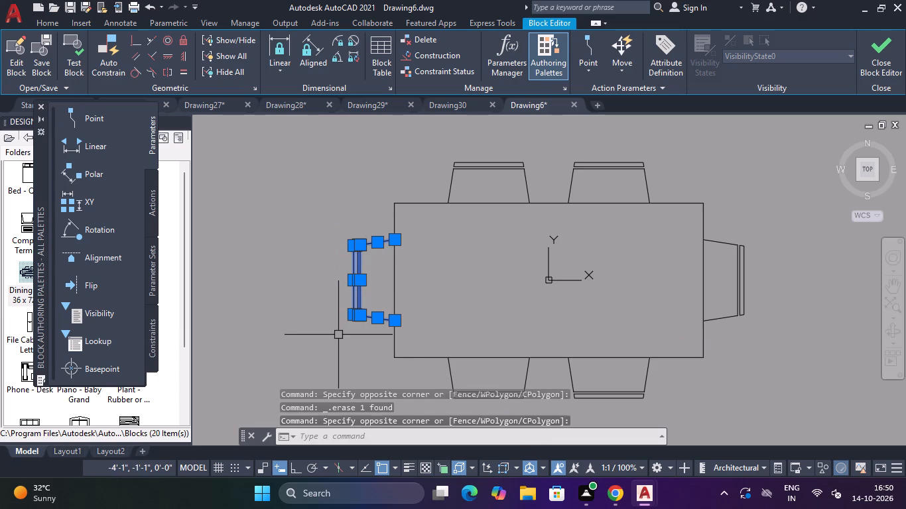
key(Delete)
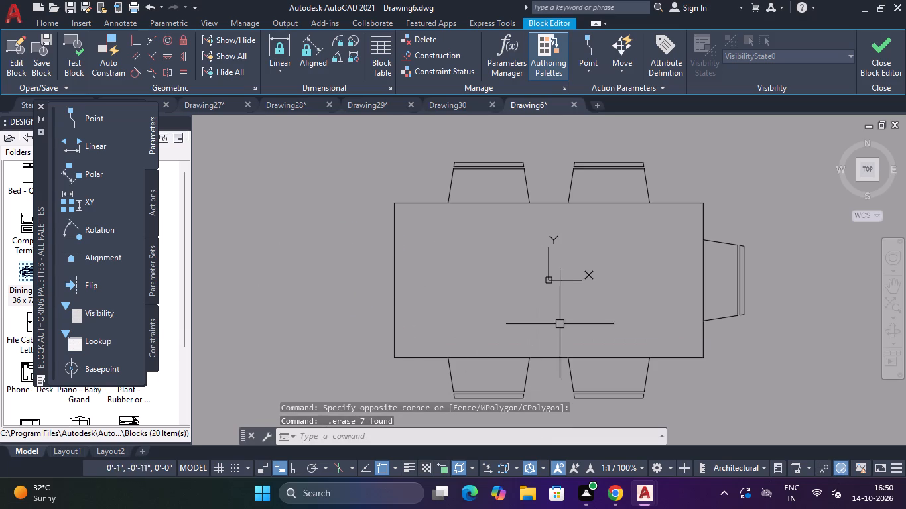
click(769, 229)
click(723, 344)
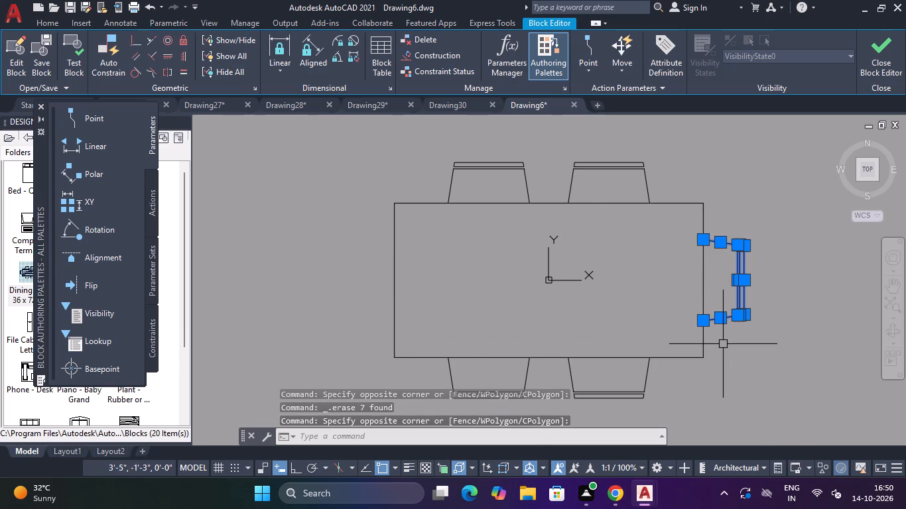
key(Delete)
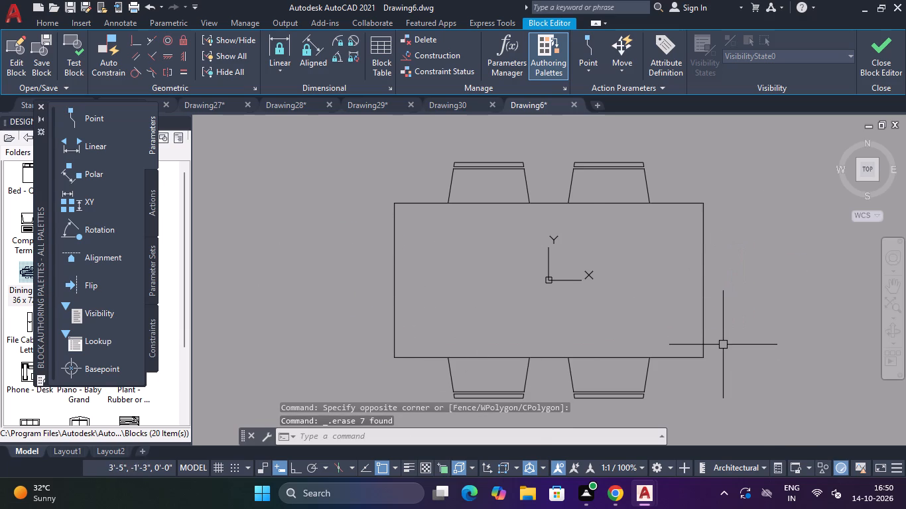
Draw two vertical lines across the table's full depth, each about 8" in from a short end.
key(l)
key(space)
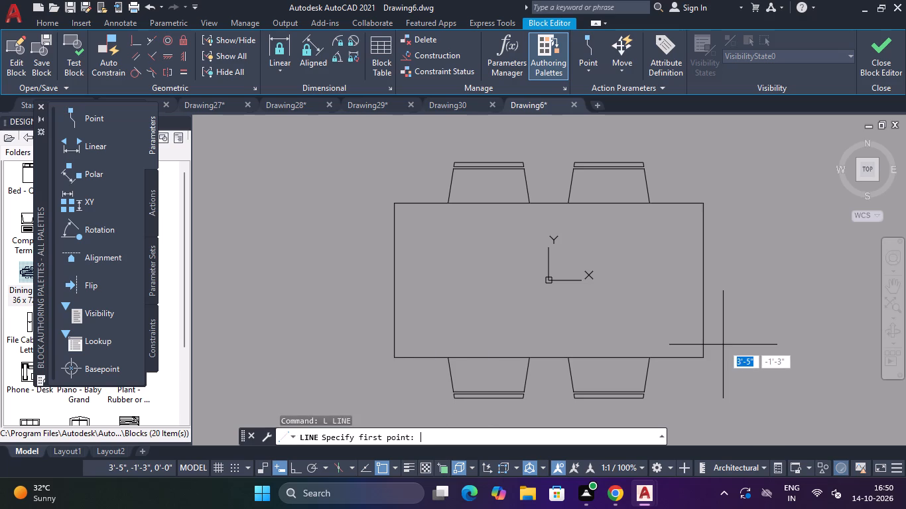
click(671, 203)
click(670, 358)
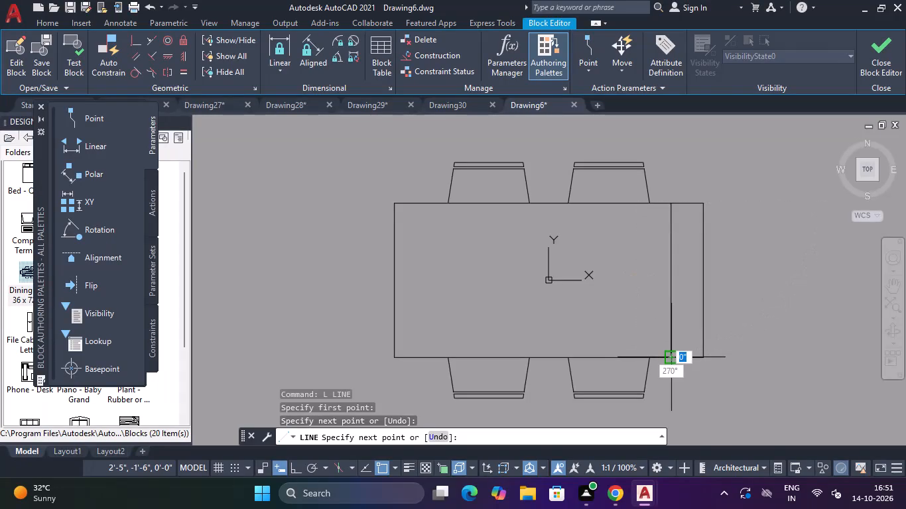
key(Escape)
key(space)
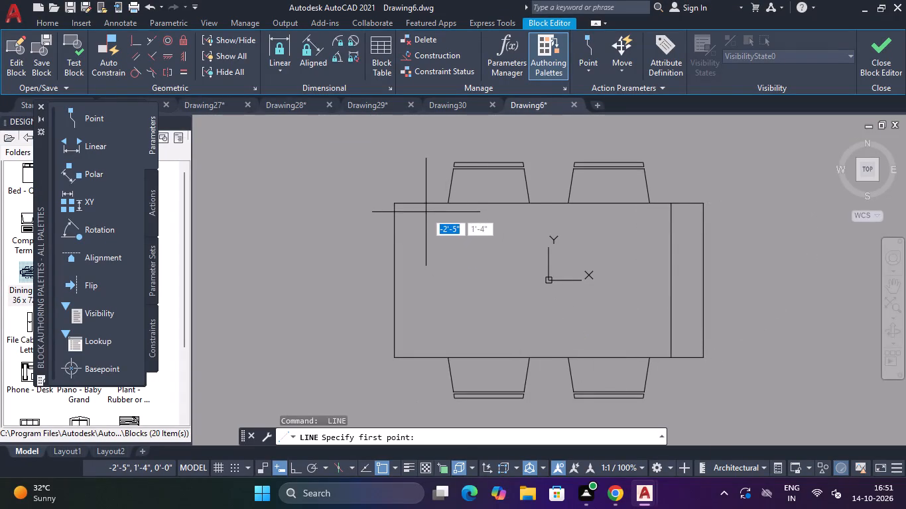
click(429, 202)
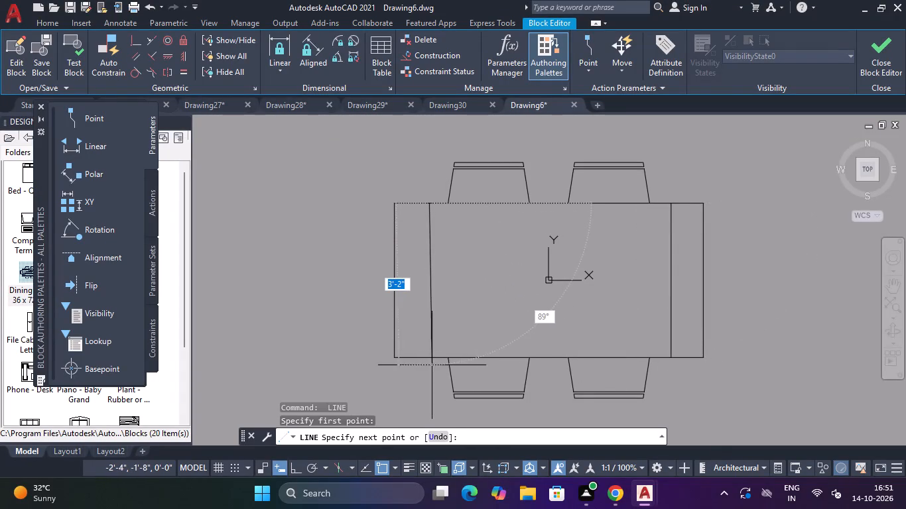
click(433, 359)
key(Escape)
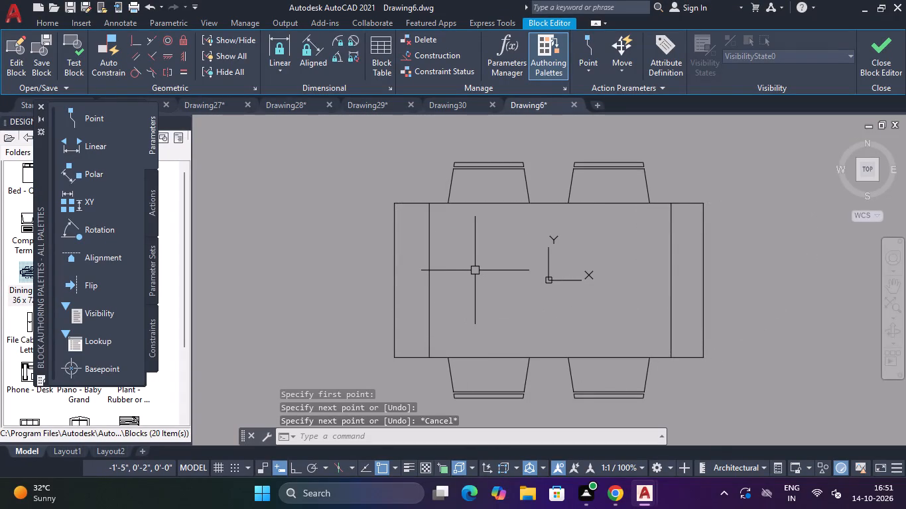
Trim away the table outline to the left of the left vertical line to shorten that end.
text(TR)
key(space)
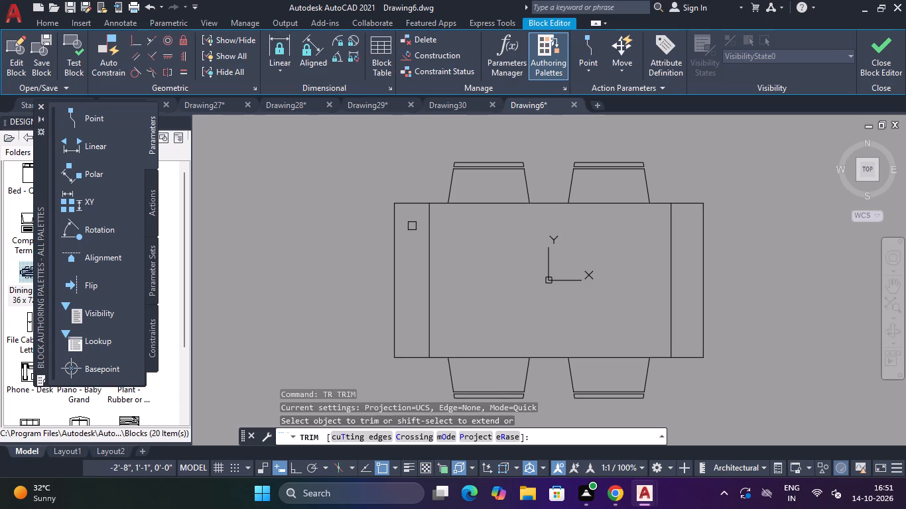
click(412, 226)
click(413, 188)
click(411, 219)
click(369, 243)
drag(399, 302, 401, 311)
click(405, 394)
click(403, 365)
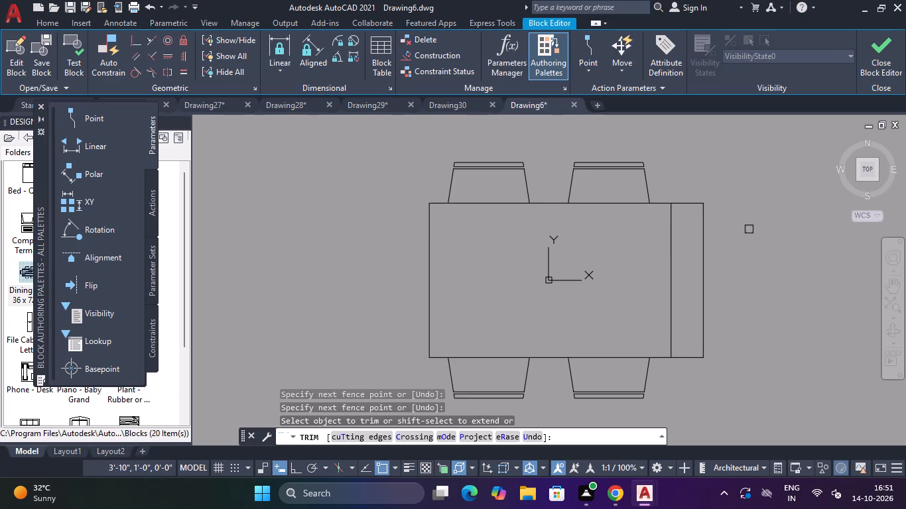
key(space)
Trim away the table outline to the right of the right vertical line to shorten that end.
key(space)
click(686, 225)
click(690, 189)
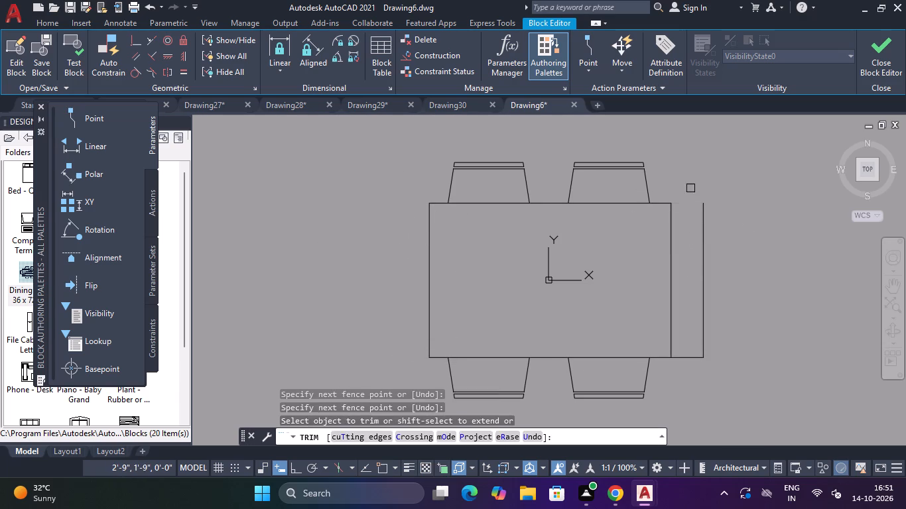
click(693, 225)
click(716, 228)
drag(687, 308, 687, 315)
click(687, 388)
key(Escape)
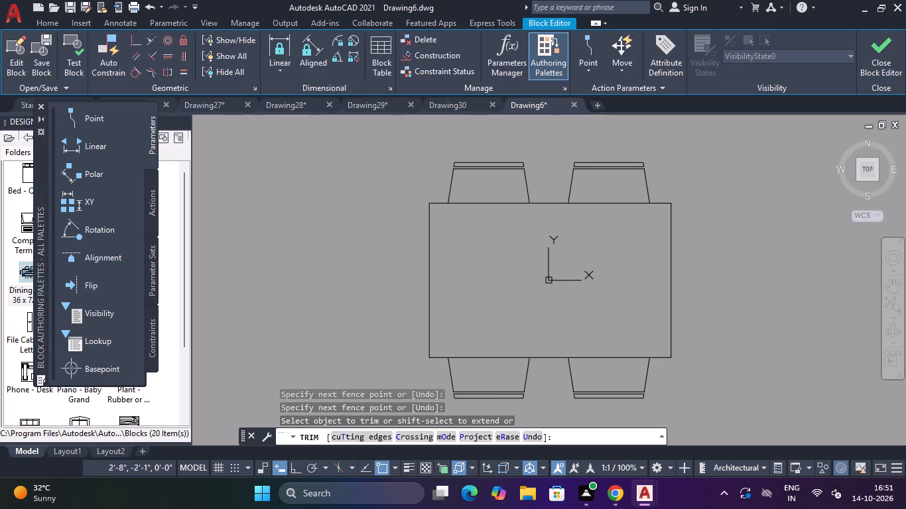
Fillet both outer back corners of the upper-left chair with a 2" radius, joining each side to the outer back edge.
text(F)
key(space)
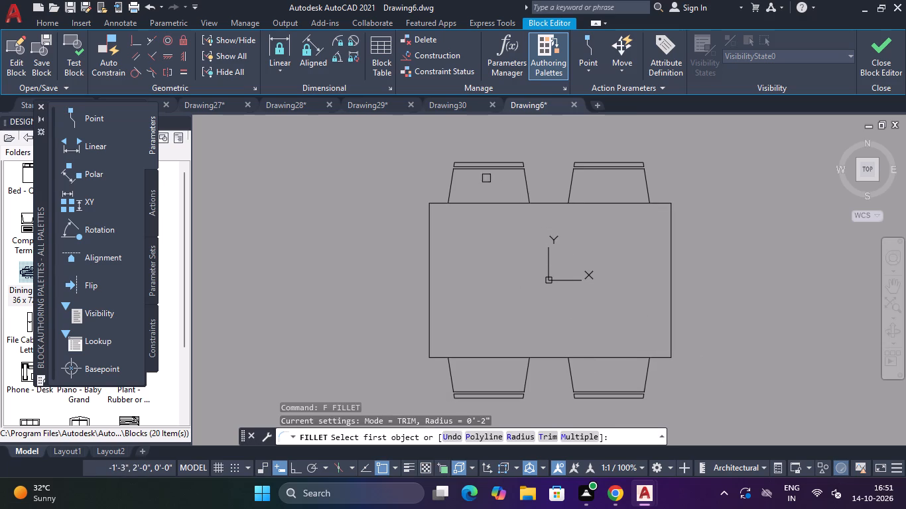
scroll(475, 174, up, 2)
click(414, 184)
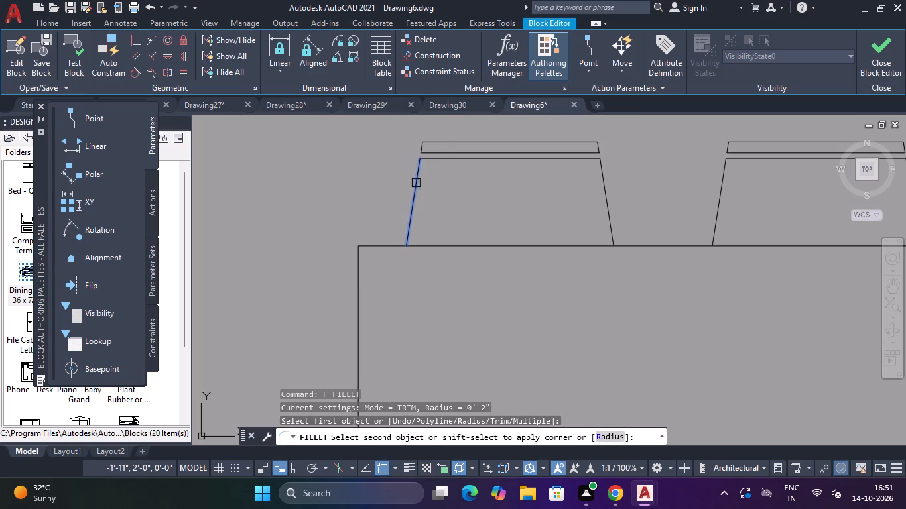
click(449, 141)
scroll(480, 155, down, 1)
key(space)
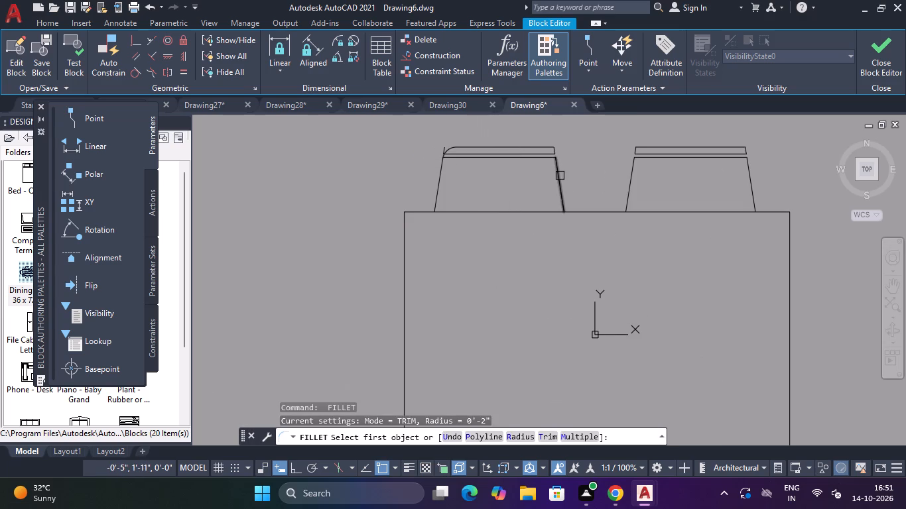
click(560, 174)
click(538, 145)
Fillet both outer back corners of the upper-right chair with the same 2" radius.
scroll(556, 146, down, 4)
scroll(594, 153, up, 3)
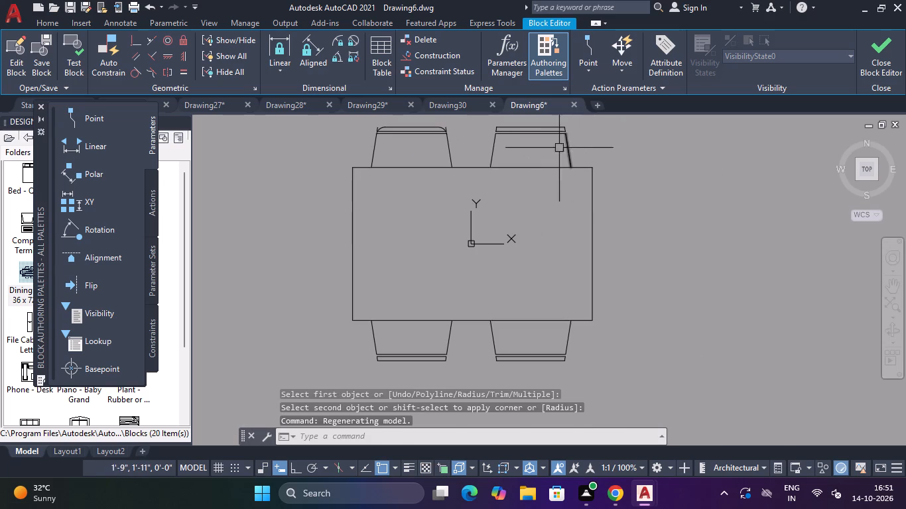
key(space)
click(493, 141)
click(511, 124)
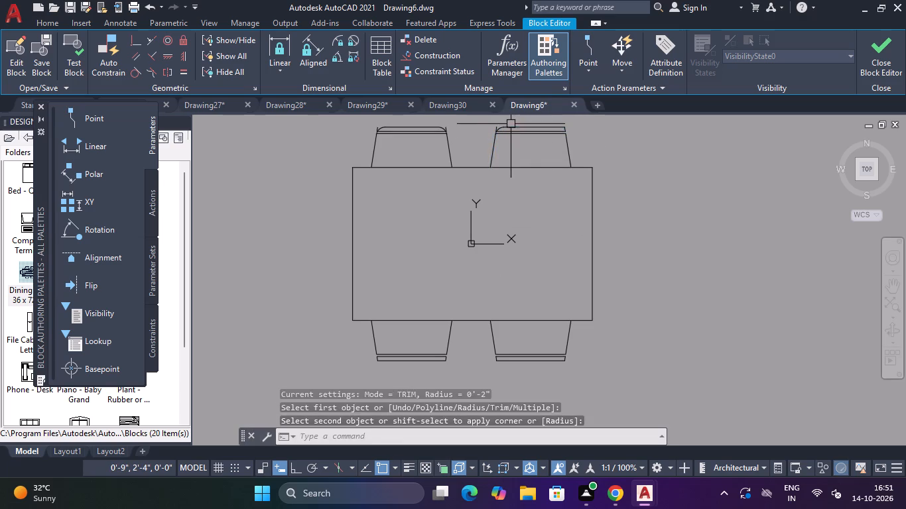
key(space)
click(568, 144)
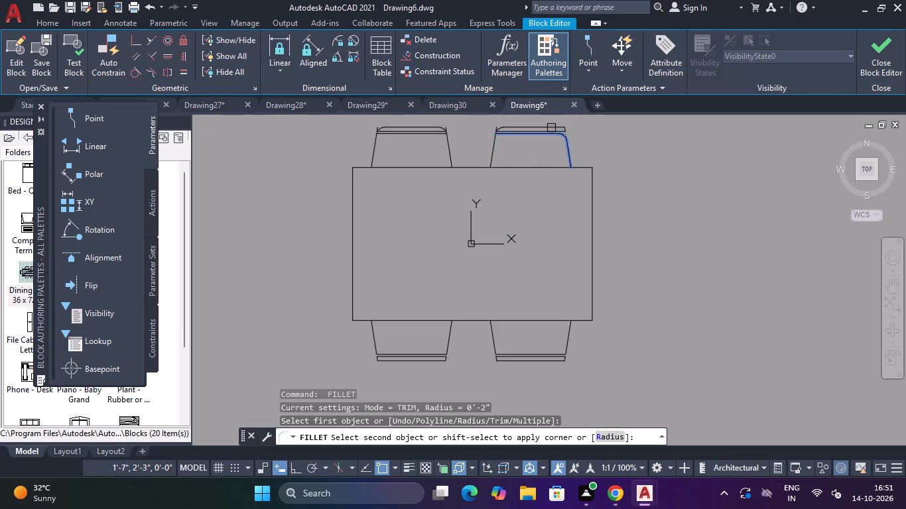
scroll(551, 127, up, 3)
click(552, 127)
scroll(554, 135, down, 5)
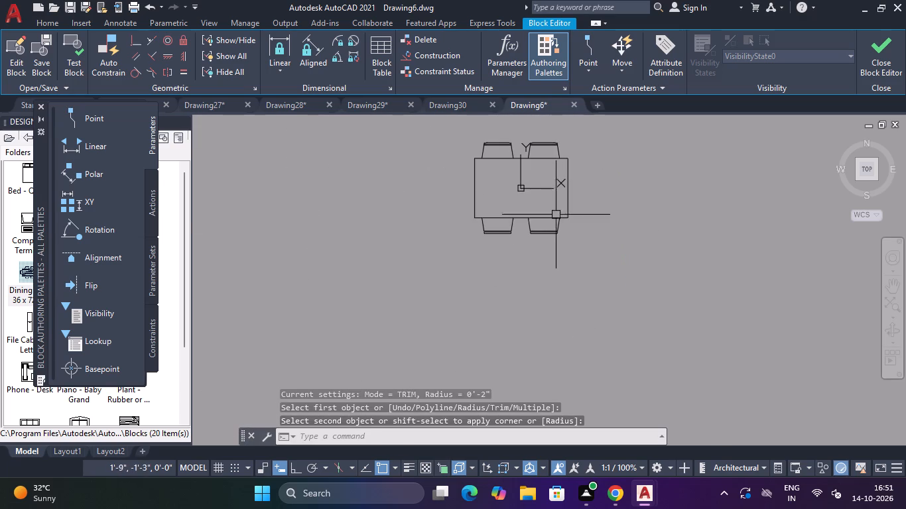
Fillet both outer back corners of the lower-right chair with the 2" radius.
key(space)
scroll(564, 230, up, 3)
click(547, 205)
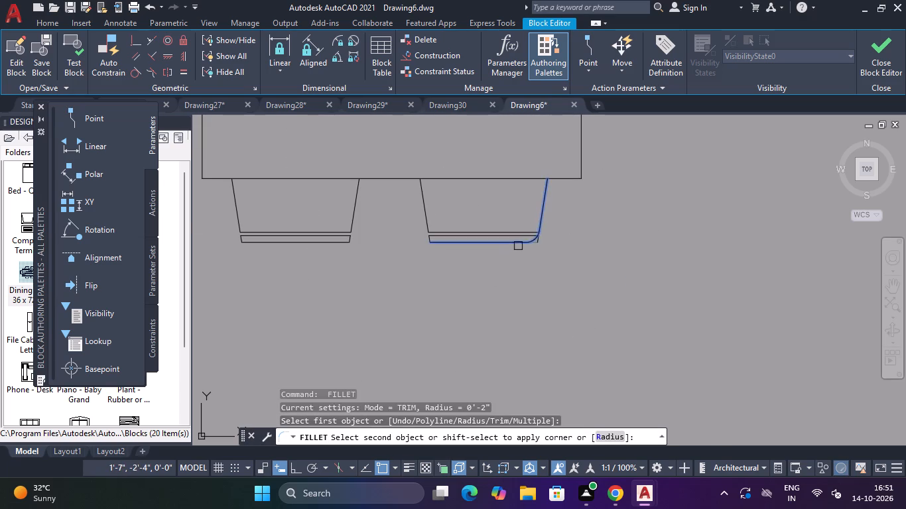
click(512, 243)
key(space)
click(424, 200)
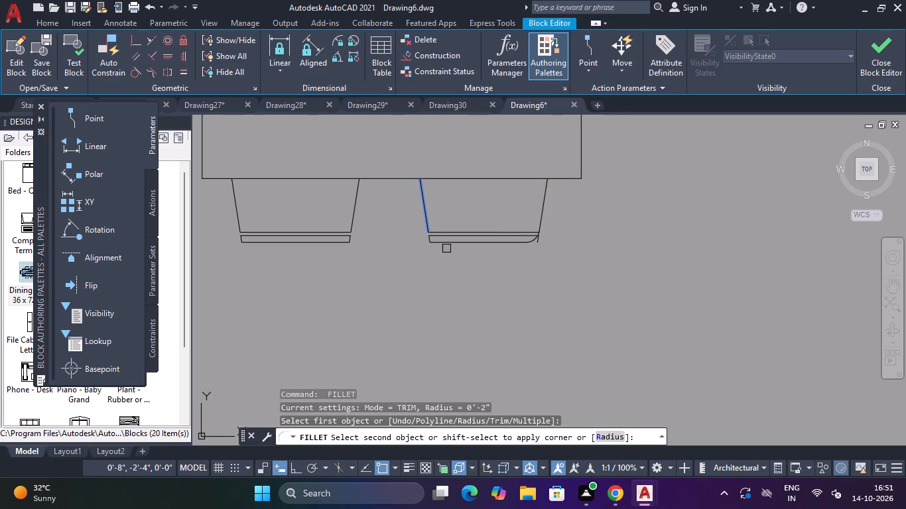
click(448, 243)
Fillet both outer back corners of the lower-left chair with the same 2" radius.
key(space)
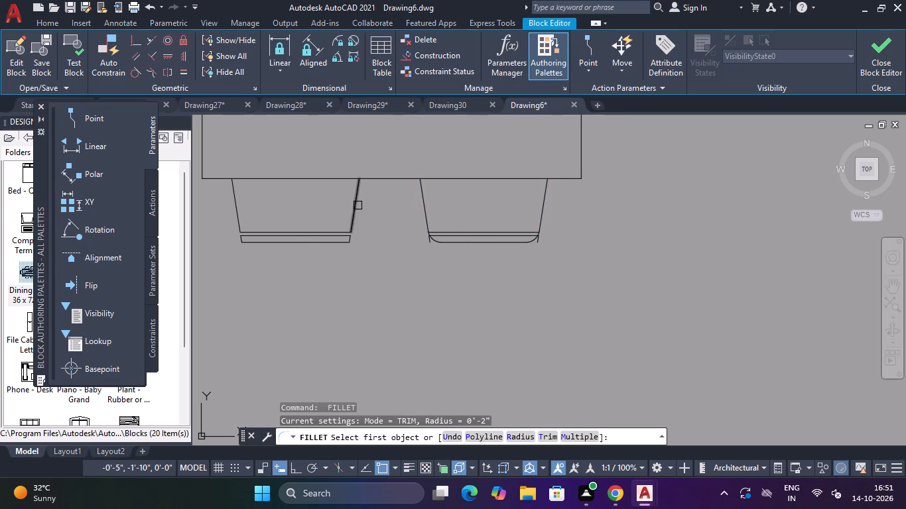
click(357, 205)
click(336, 242)
key(space)
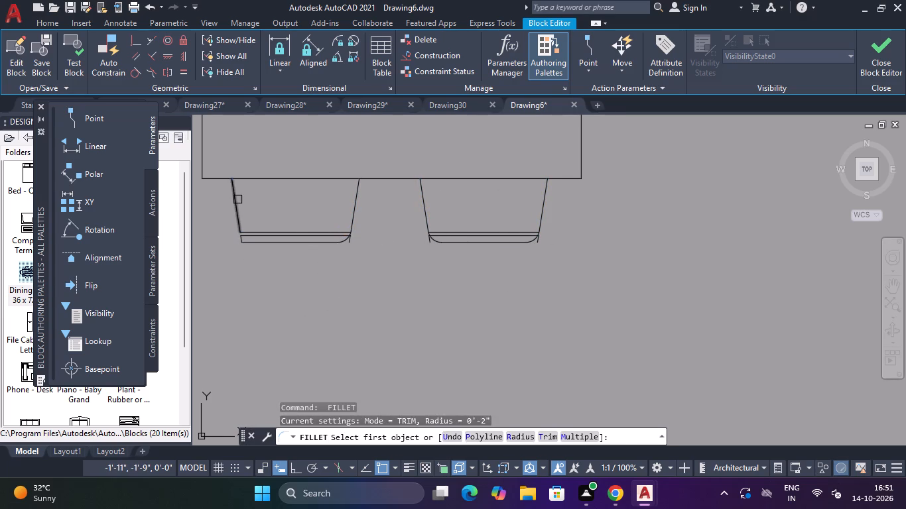
click(237, 199)
click(256, 244)
Erase the extra outer backrest line and both leftover corner stubs from the upper-left chair.
scroll(262, 240, down, 3)
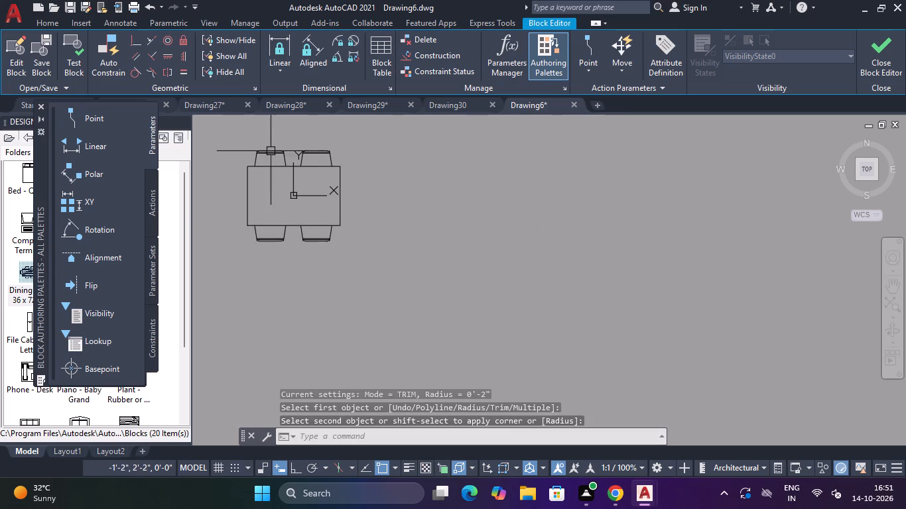
scroll(273, 142, up, 6)
scroll(262, 196, down, 2)
key(Escape)
key(Escape)
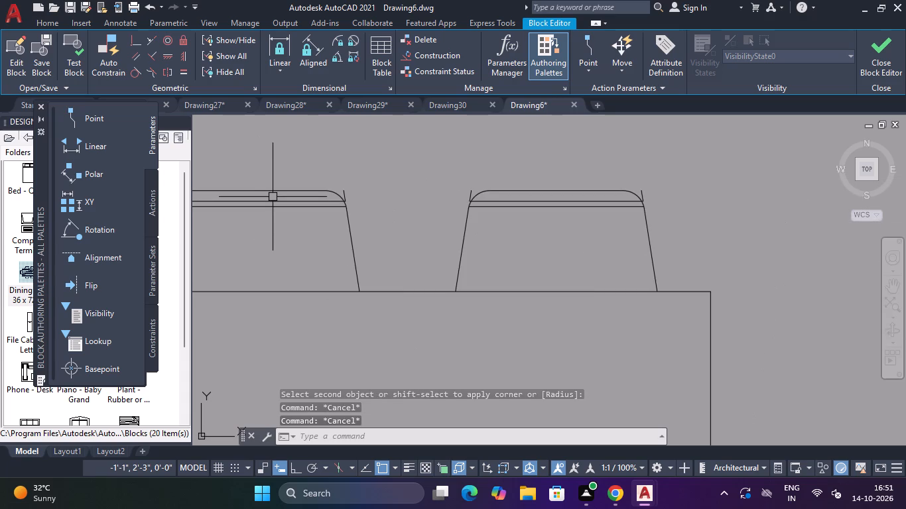
click(273, 201)
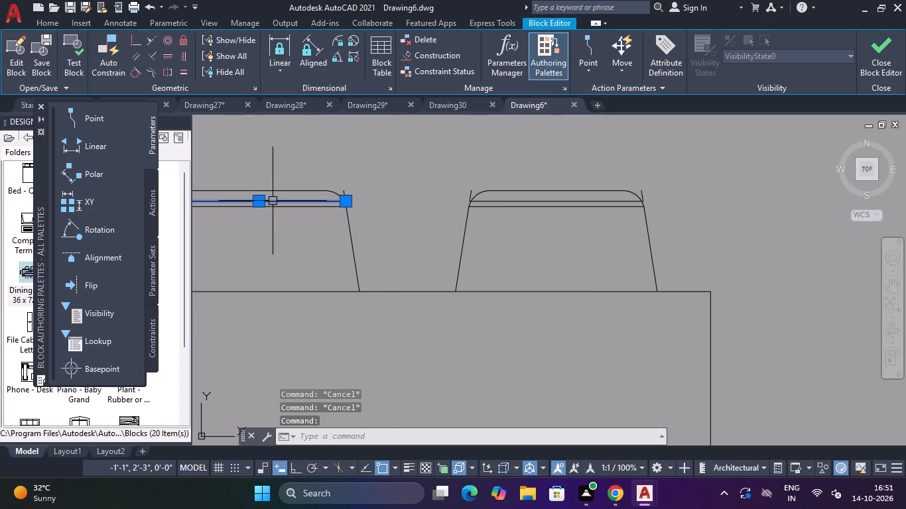
key(Delete)
scroll(346, 187, up, 2)
click(342, 195)
key(Delete)
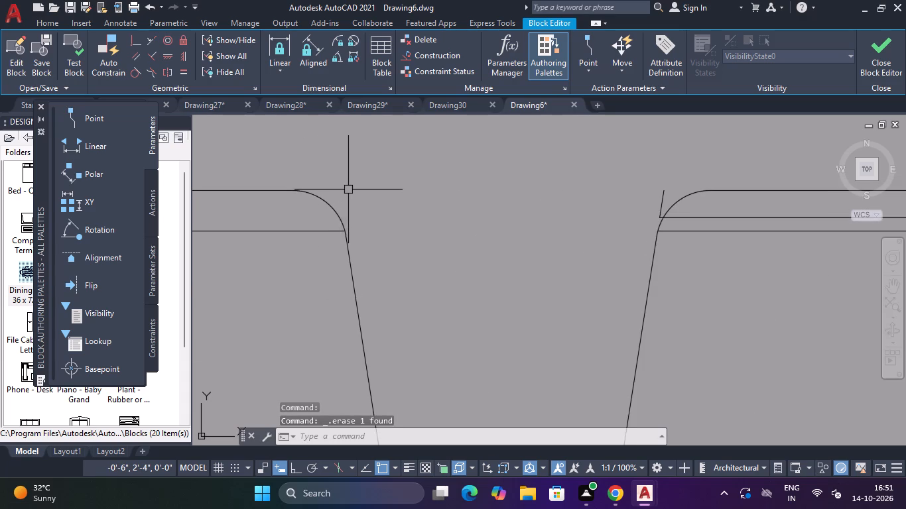
scroll(348, 190, down, 4)
scroll(271, 185, up, 4)
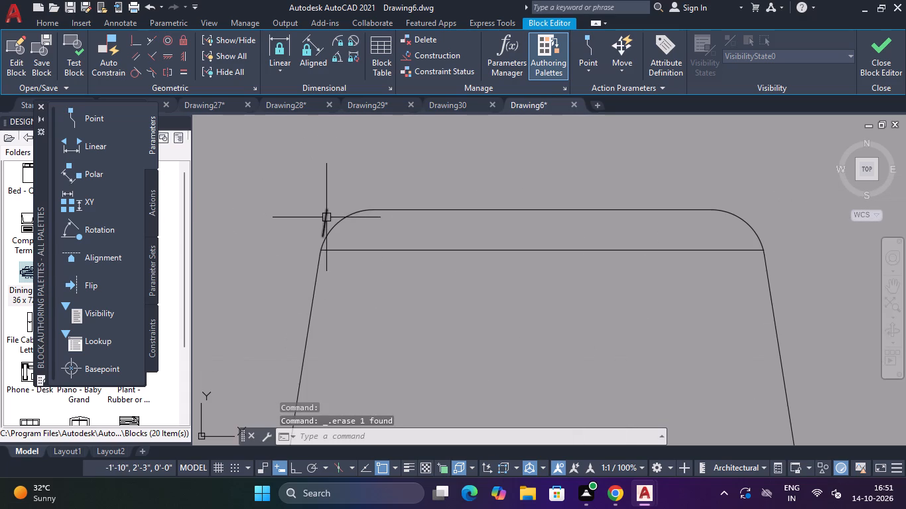
click(328, 217)
key(Delete)
Erase the extra outer backrest line and both leftover corner stubs from the upper-right chair.
scroll(397, 209, down, 4)
scroll(524, 211, up, 3)
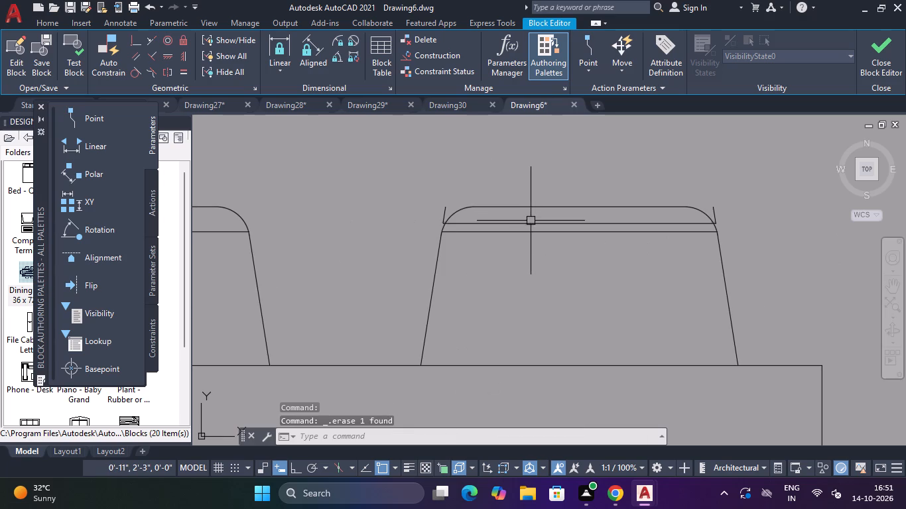
click(531, 224)
key(Delete)
click(442, 209)
key(Delete)
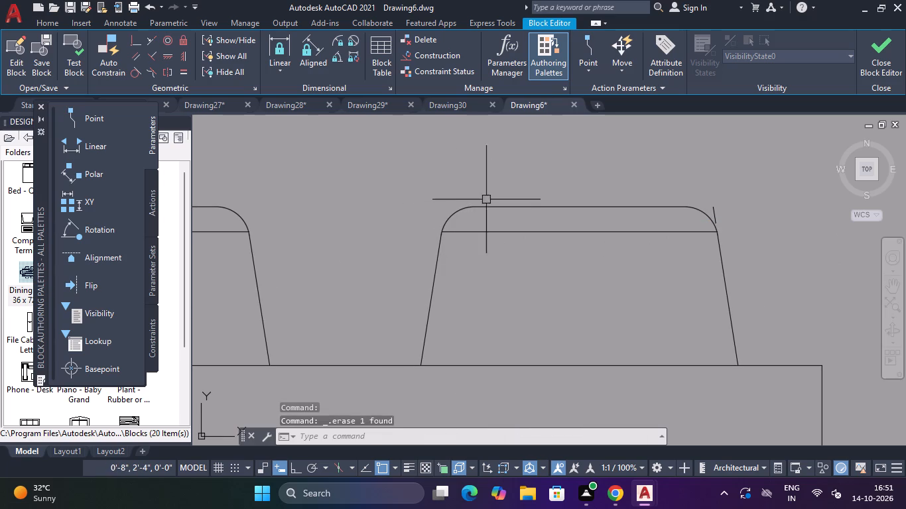
click(712, 209)
key(Delete)
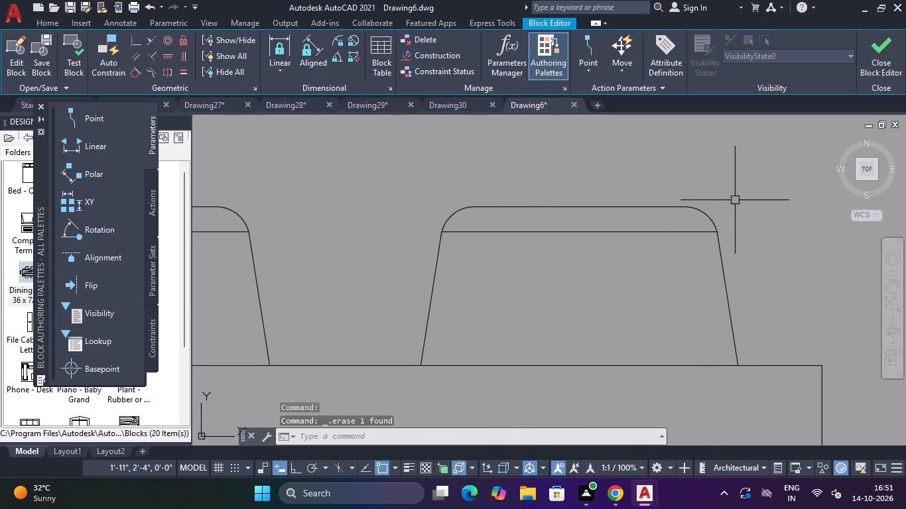
Erase one of the doubled backrest lines and both leftover corner stubs from the lower-right chair.
scroll(735, 200, down, 5)
scroll(715, 305, up, 6)
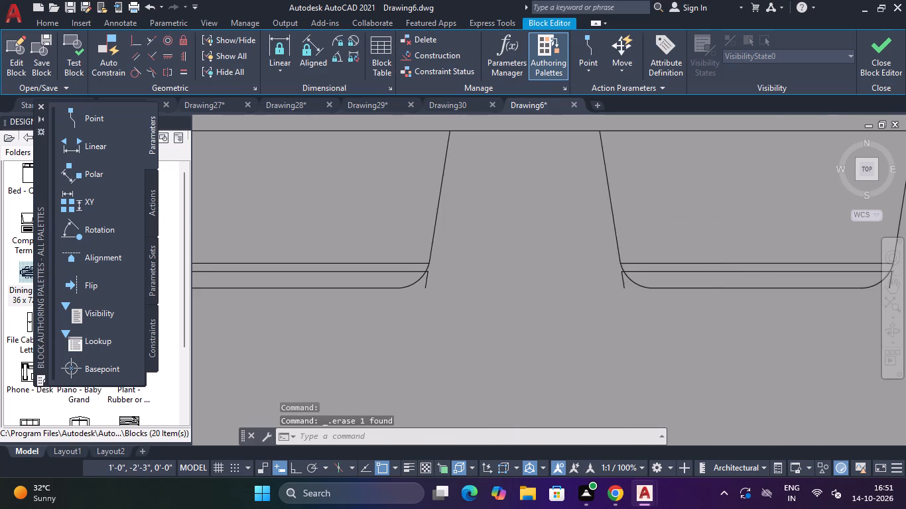
click(712, 263)
key(Delete)
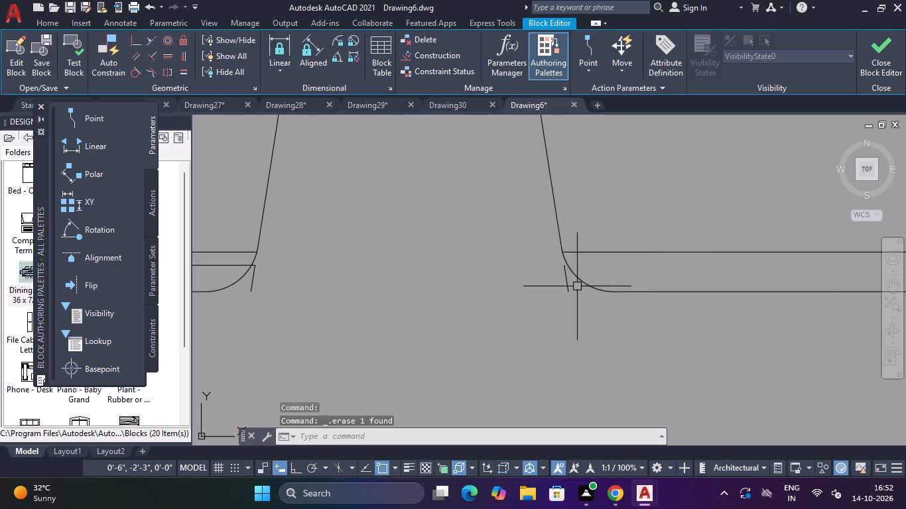
click(571, 286)
key(Delete)
scroll(630, 280, down, 4)
scroll(693, 280, up, 4)
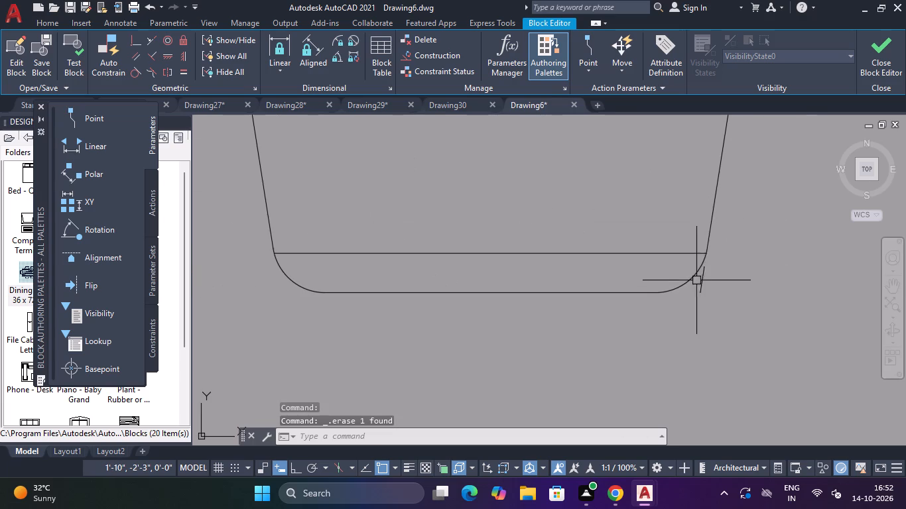
click(704, 281)
key(Delete)
Erase one of the doubled backrest lines and both leftover corner stubs from the lower-left chair.
scroll(601, 290, down, 4)
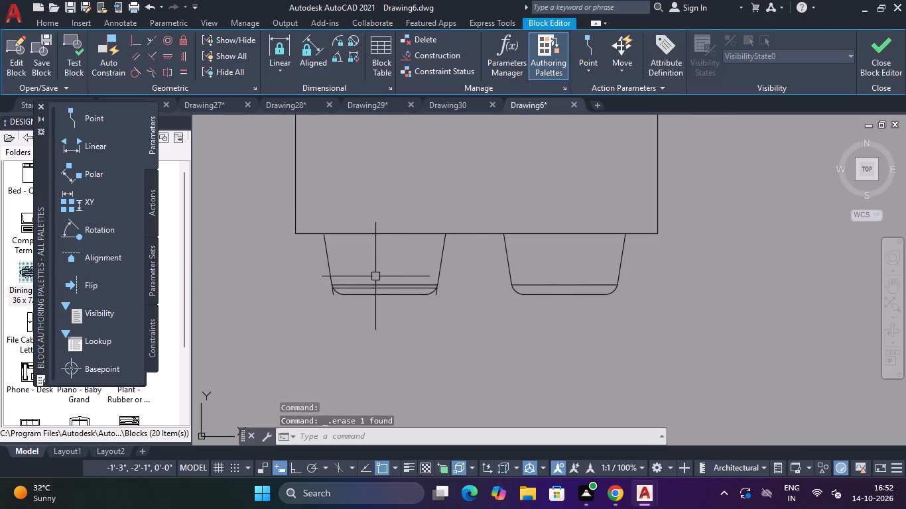
scroll(373, 282, up, 4)
click(380, 296)
key(Delete)
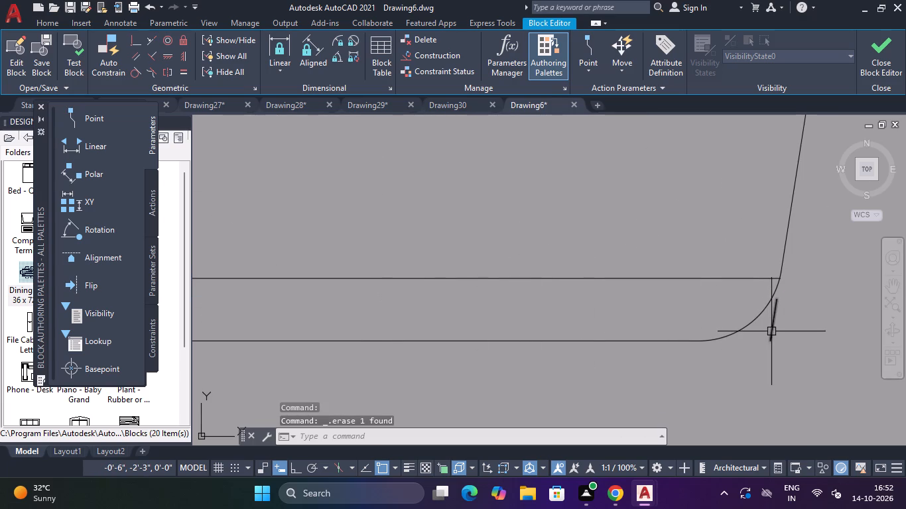
click(771, 331)
key(Delete)
scroll(604, 304, down, 3)
scroll(473, 306, up, 3)
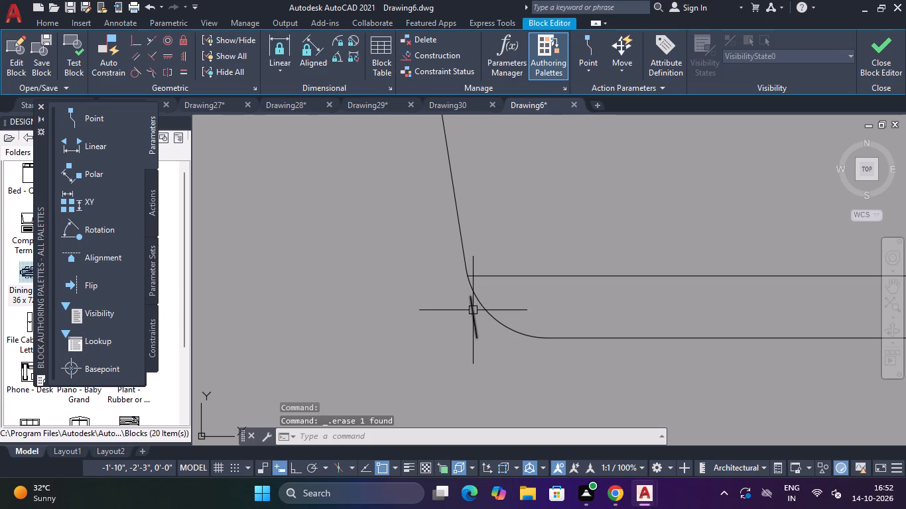
click(473, 311)
key(Delete)
Close the Block Editor and save the changes to the Dining Set - 36 x 72 in. block.
scroll(477, 307, down, 5)
scroll(529, 254, down, 3)
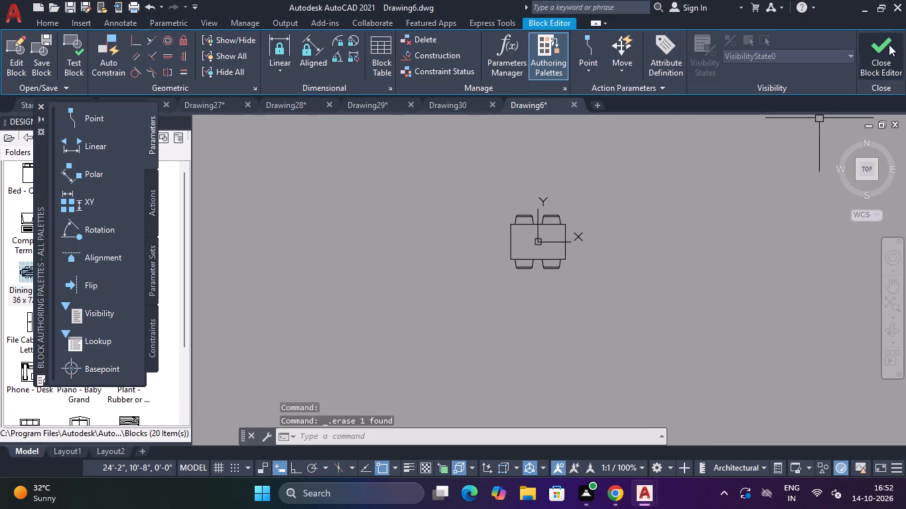
click(885, 49)
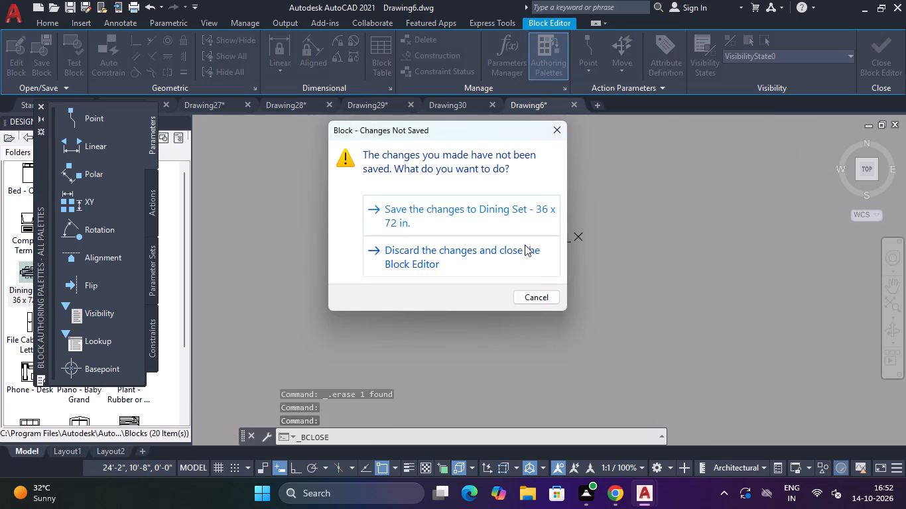
click(515, 209)
Scale the dining set down slightly by eye, using the table's lower-left corner as the base point.
click(336, 251)
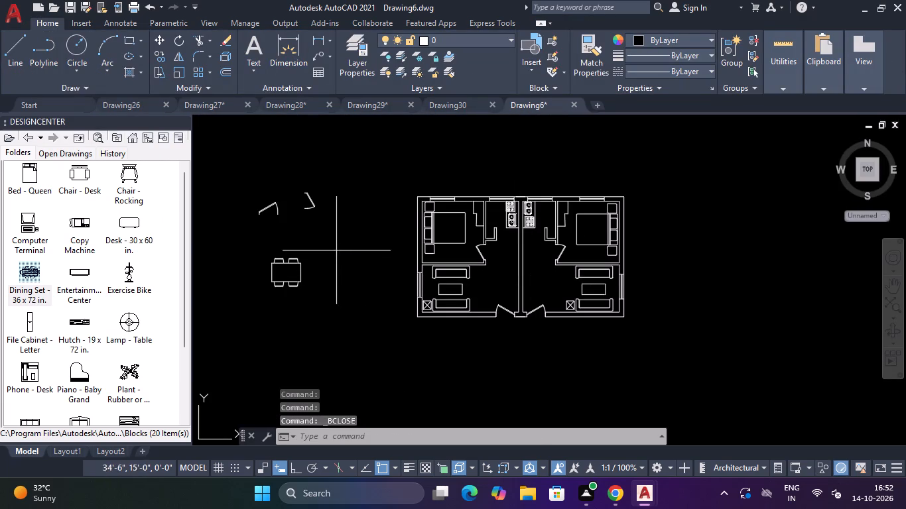
click(251, 313)
text(SC)
key(space)
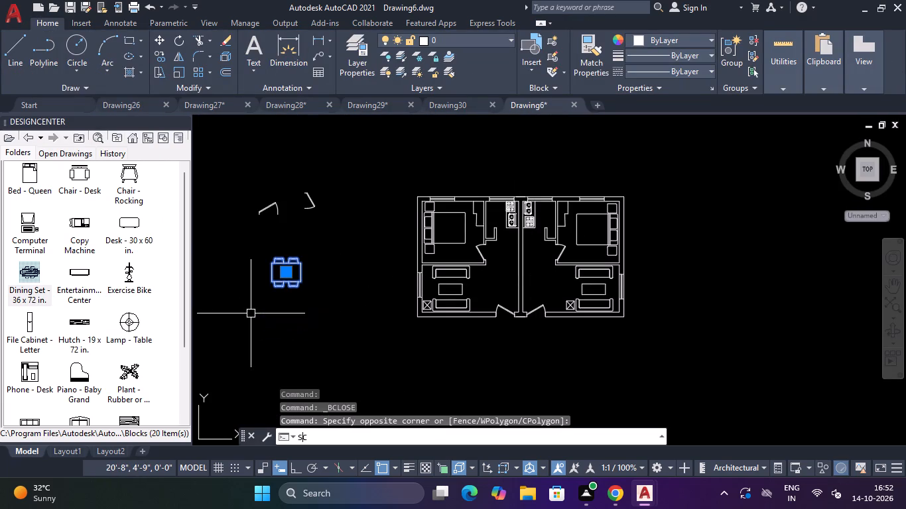
scroll(267, 284, up, 3)
click(278, 274)
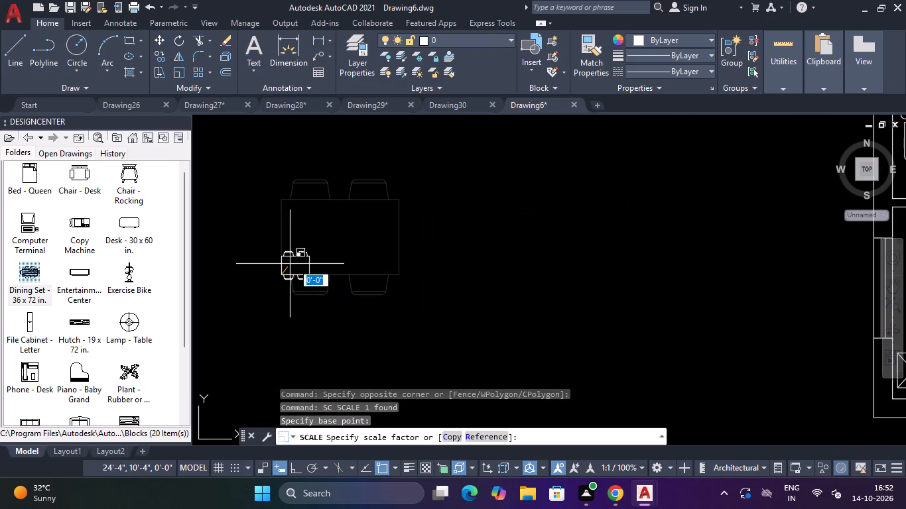
click(324, 247)
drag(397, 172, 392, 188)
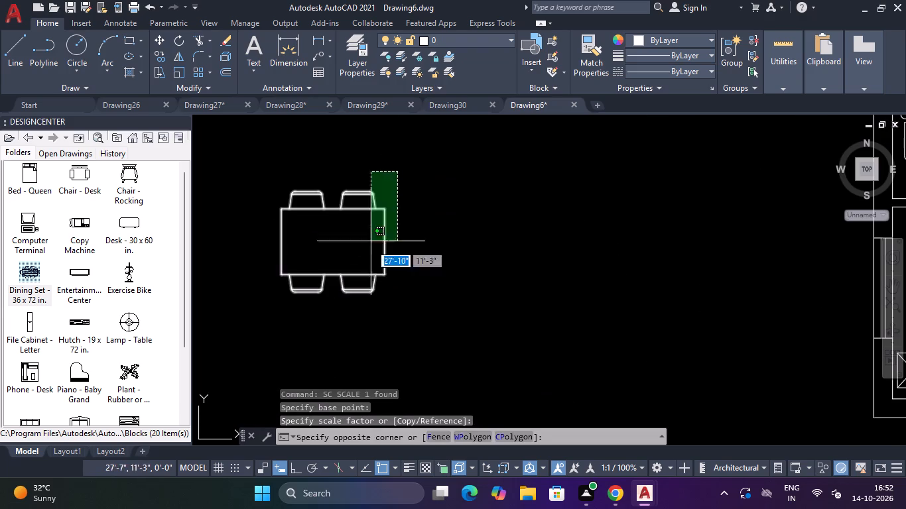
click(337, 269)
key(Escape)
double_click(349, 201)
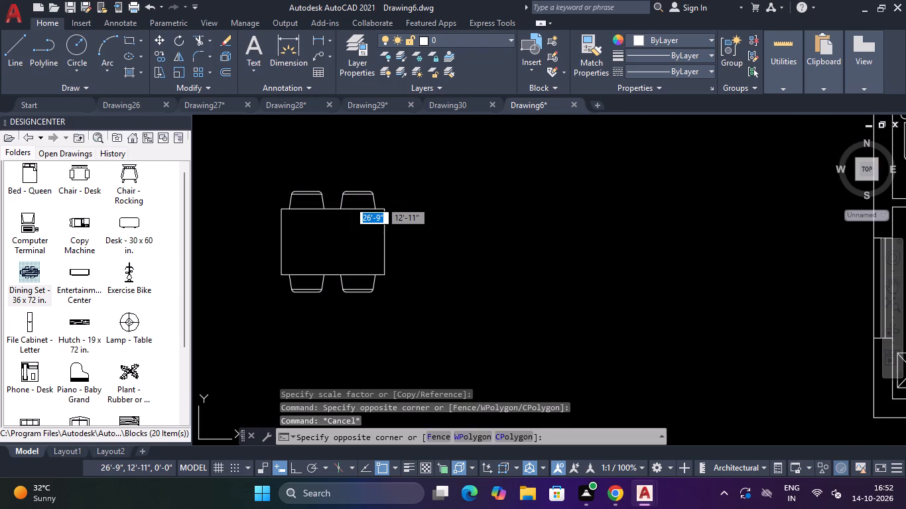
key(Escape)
Open the Dining Set - 36 x 72 in. block in the Block Editor.
double_click(345, 209)
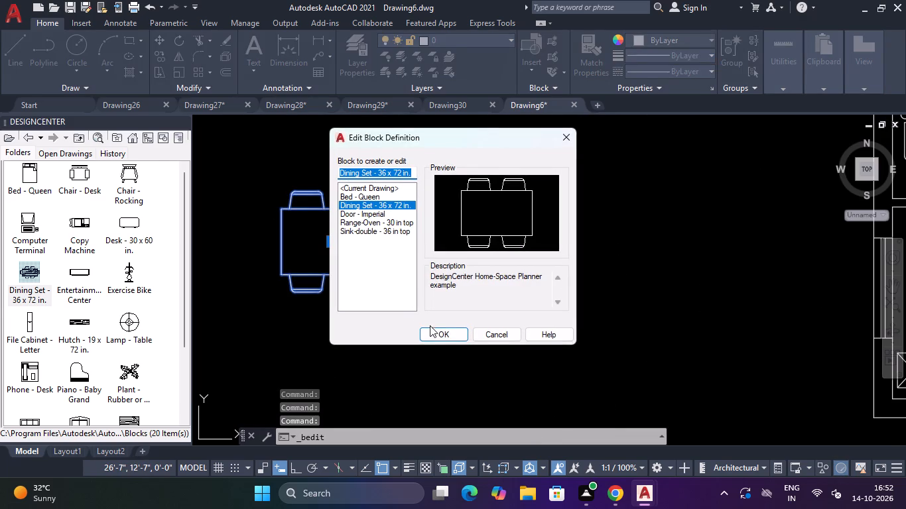
click(431, 328)
Fillet all four corners of the dining table outline with a 2" radius.
text(F)
key(space)
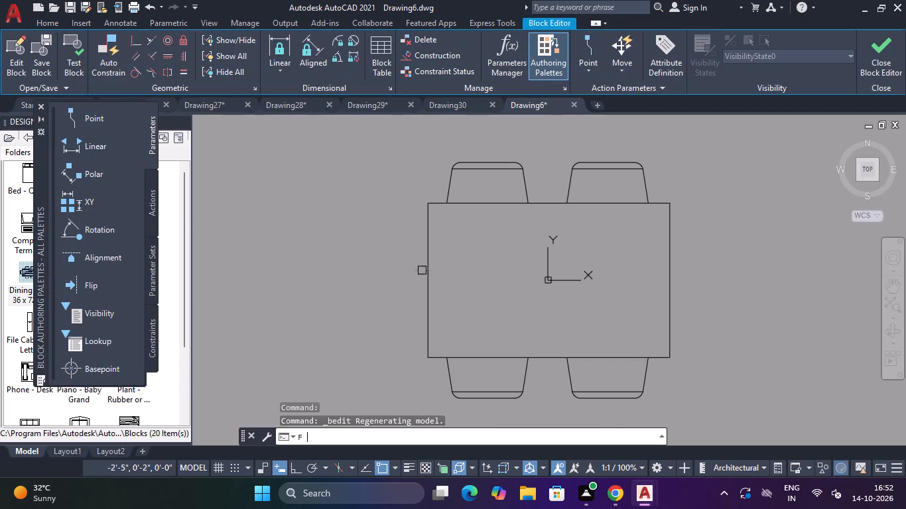
click(436, 203)
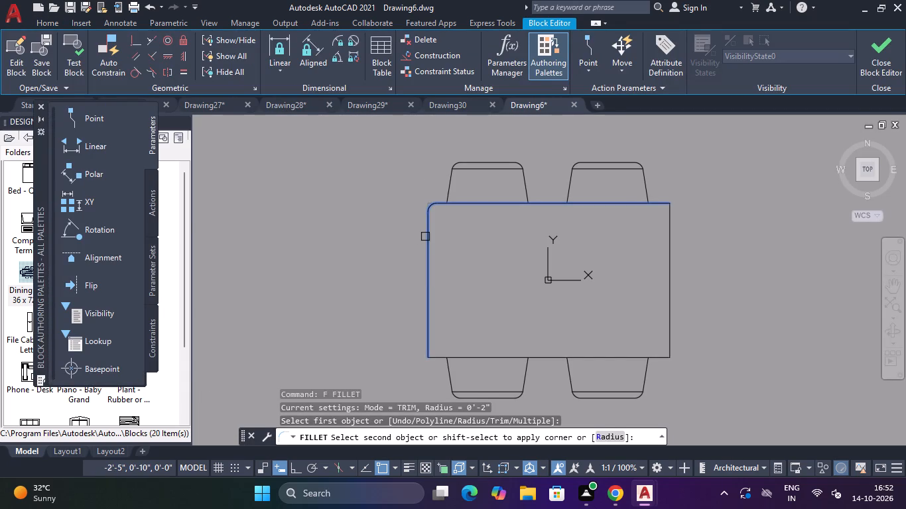
click(425, 237)
key(space)
click(442, 357)
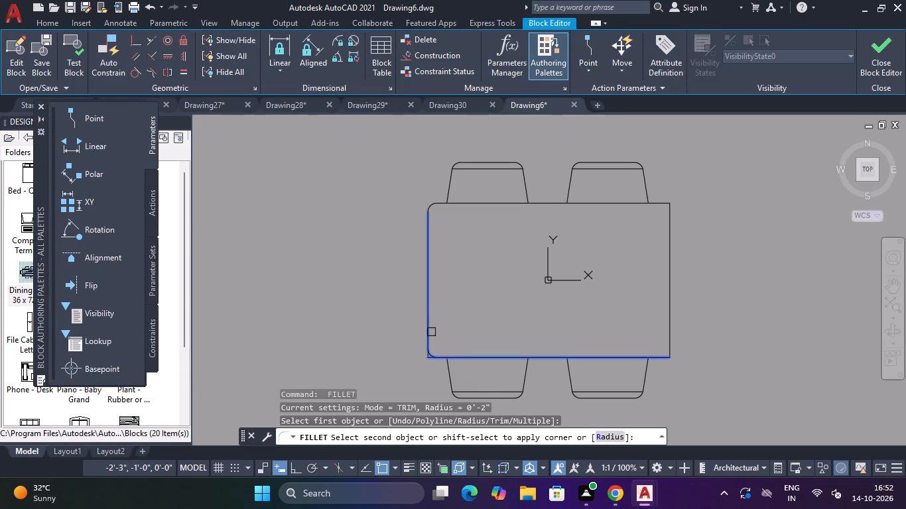
click(426, 332)
key(space)
drag(639, 204, 653, 204)
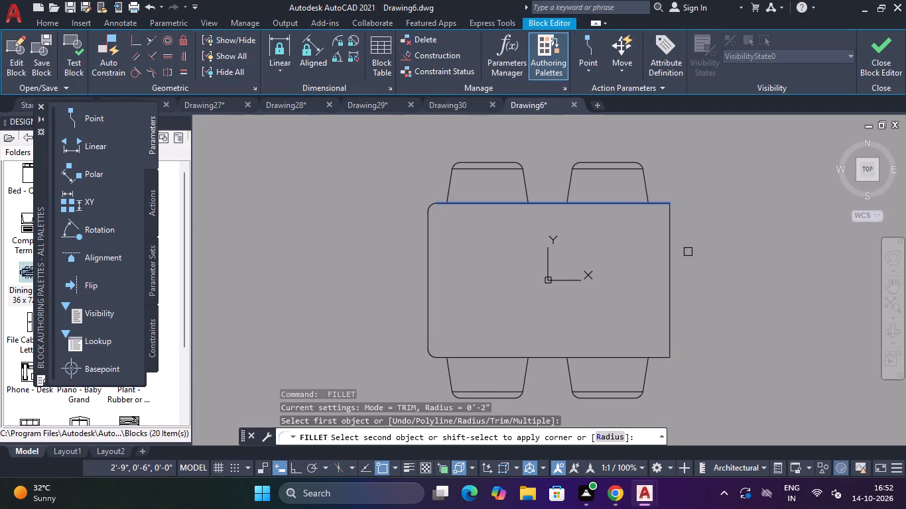
click(666, 245)
key(space)
click(638, 355)
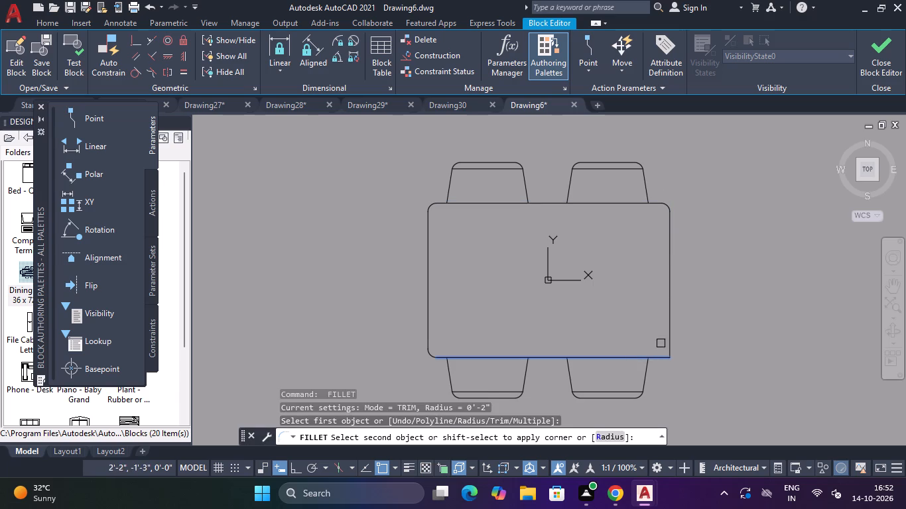
click(673, 324)
key(Escape)
key(Escape)
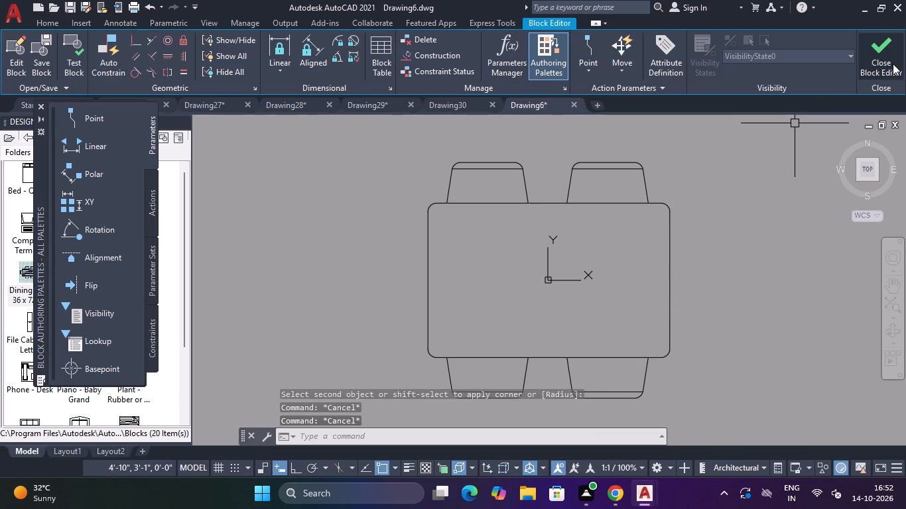
Close the Block Editor and save the rounded table to the dining set block.
click(893, 60)
click(525, 204)
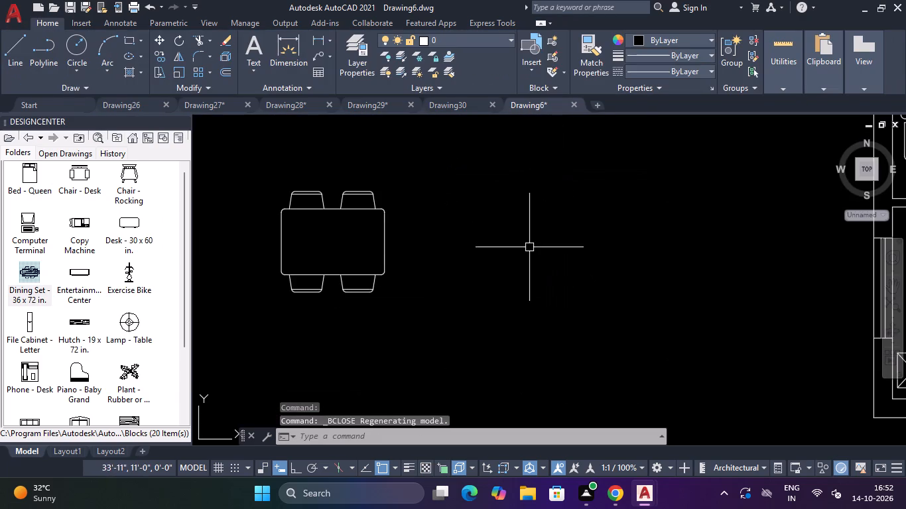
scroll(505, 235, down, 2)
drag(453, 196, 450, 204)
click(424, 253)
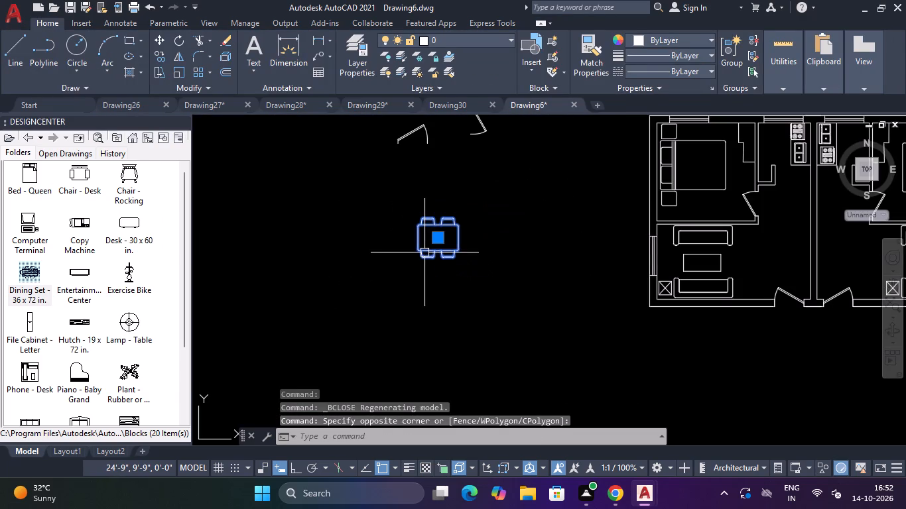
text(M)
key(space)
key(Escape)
Copy the rounded dining set into both units, placing one on each side of the shared wall beside the living areas.
drag(482, 182, 469, 217)
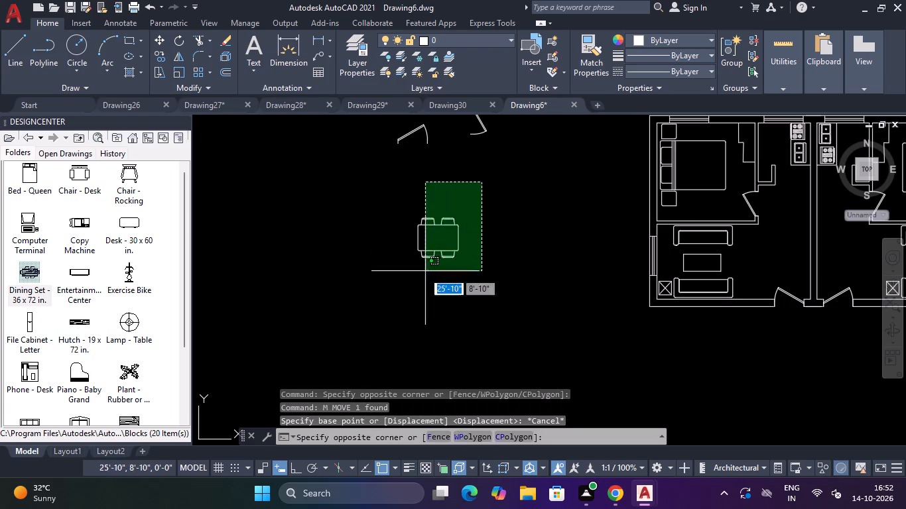
click(421, 272)
text(CO)
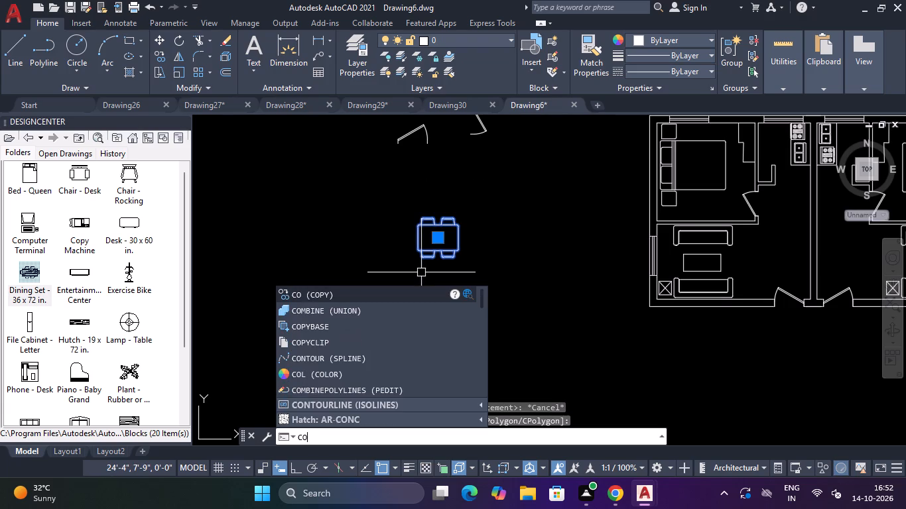
key(Return)
click(434, 238)
scroll(464, 241, down, 2)
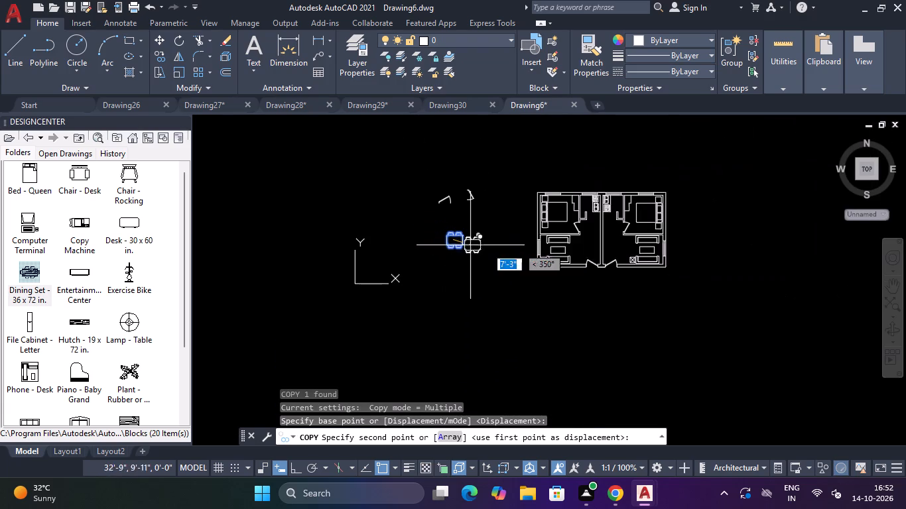
scroll(595, 237, up, 2)
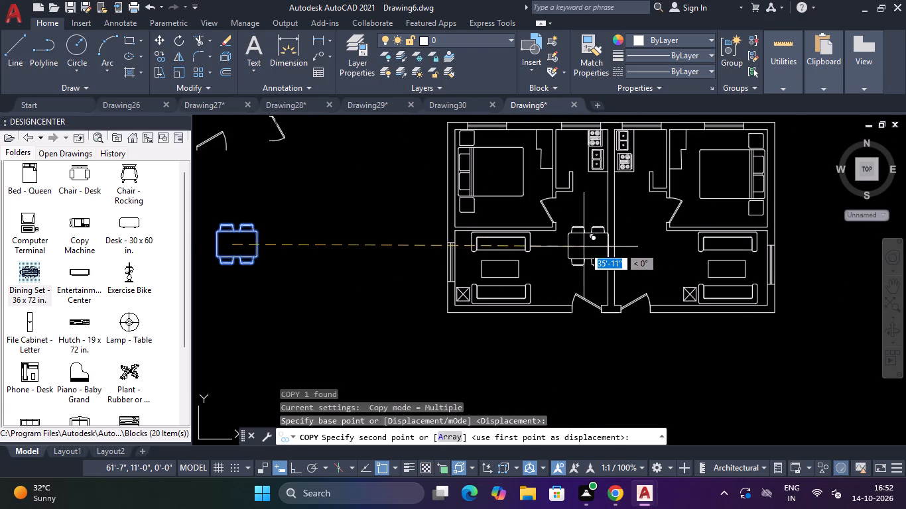
scroll(584, 247, up, 2)
click(578, 249)
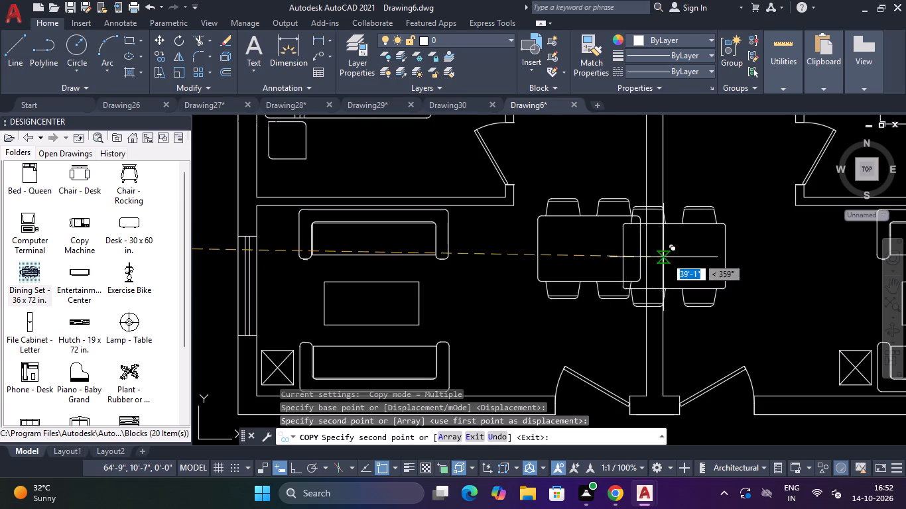
click(706, 248)
key(Escape)
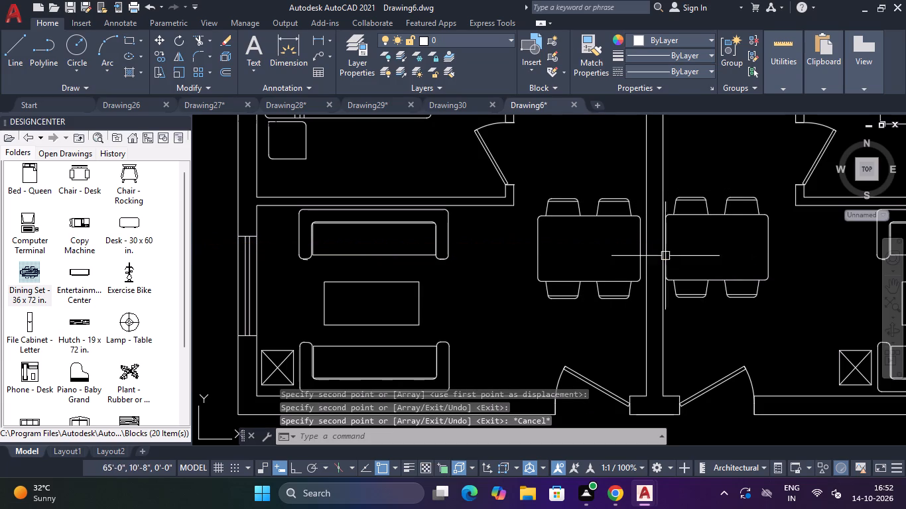
Scale the left unit's dining set down by eye, using the table's lower-left corner as the base point.
drag(615, 174, 613, 181)
click(572, 256)
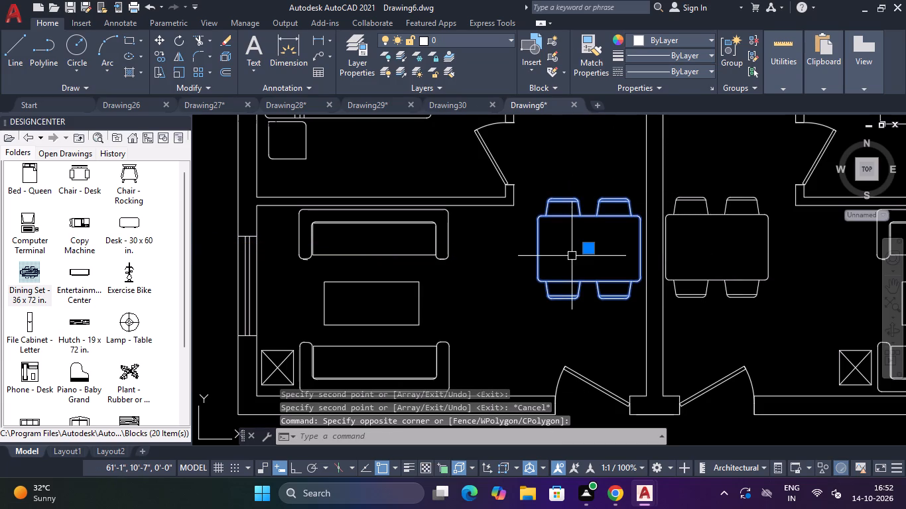
text(SC)
key(space)
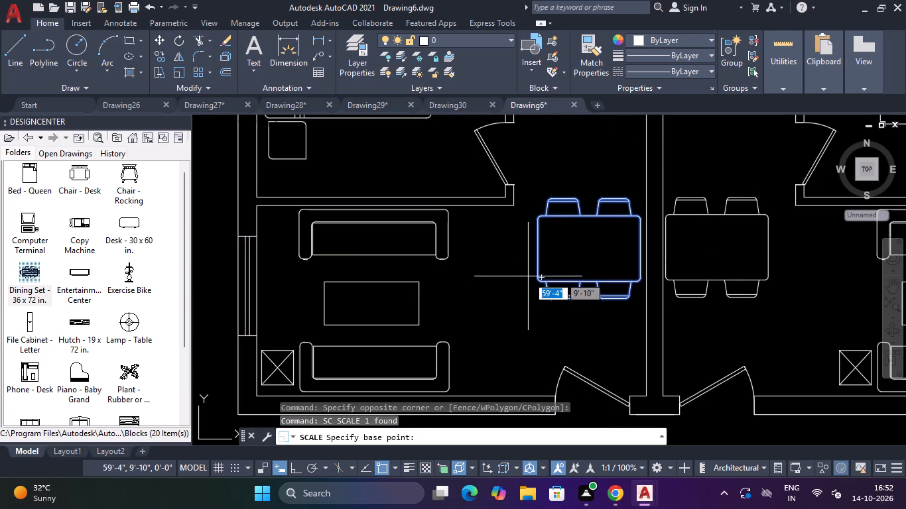
click(539, 279)
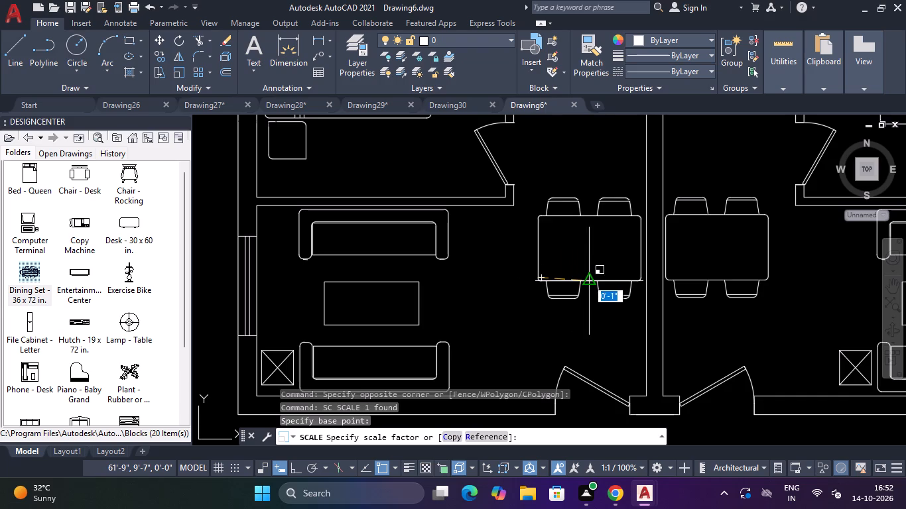
click(572, 283)
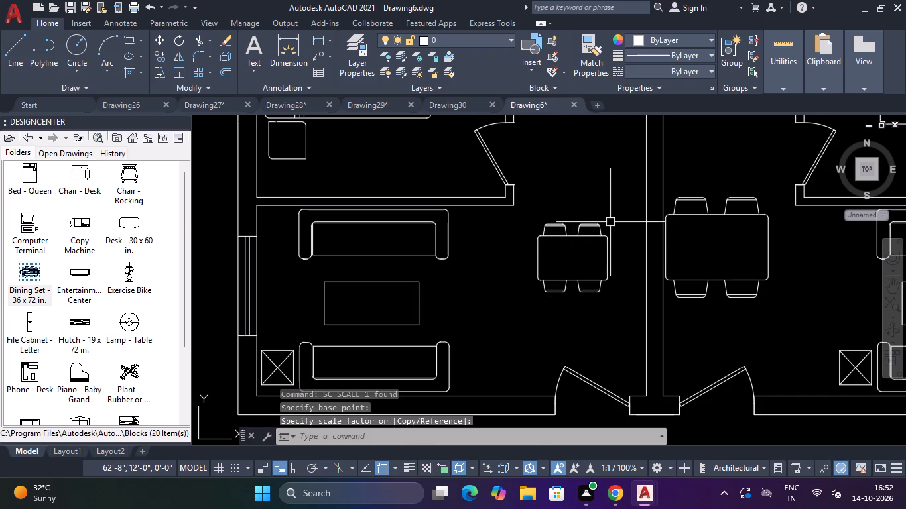
Move the left unit's reduced dining set sideways until it sits close to the shared wall.
drag(610, 222, 592, 260)
click(589, 266)
text(M)
key(space)
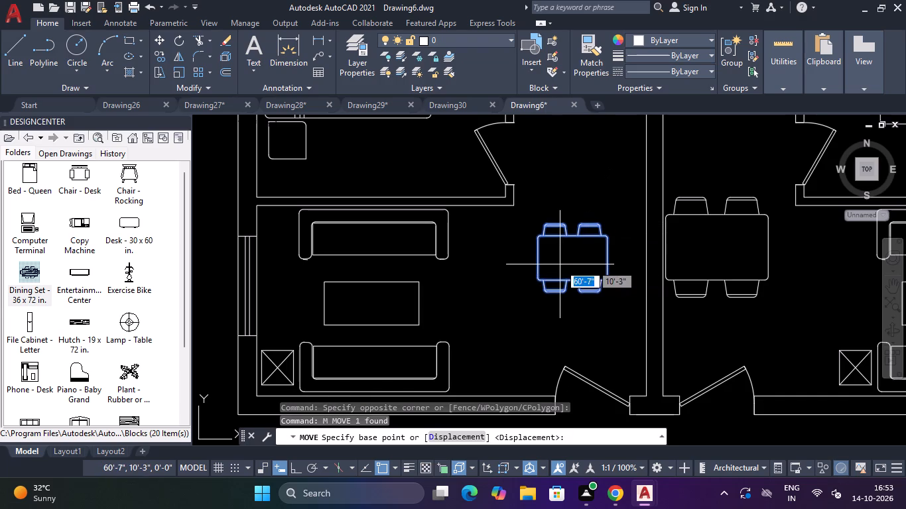
click(560, 264)
click(592, 268)
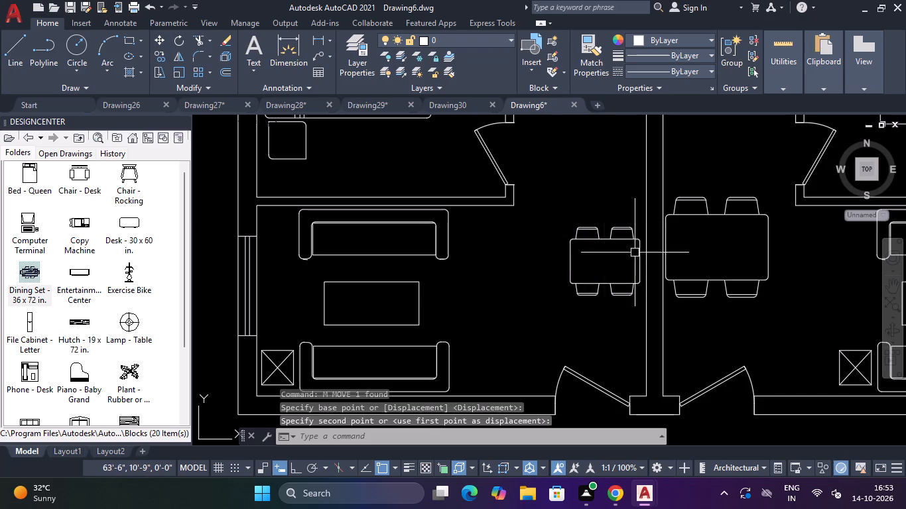
Scale the right unit's dining set down by eye, using the table's lower-right corner as the base point.
click(765, 194)
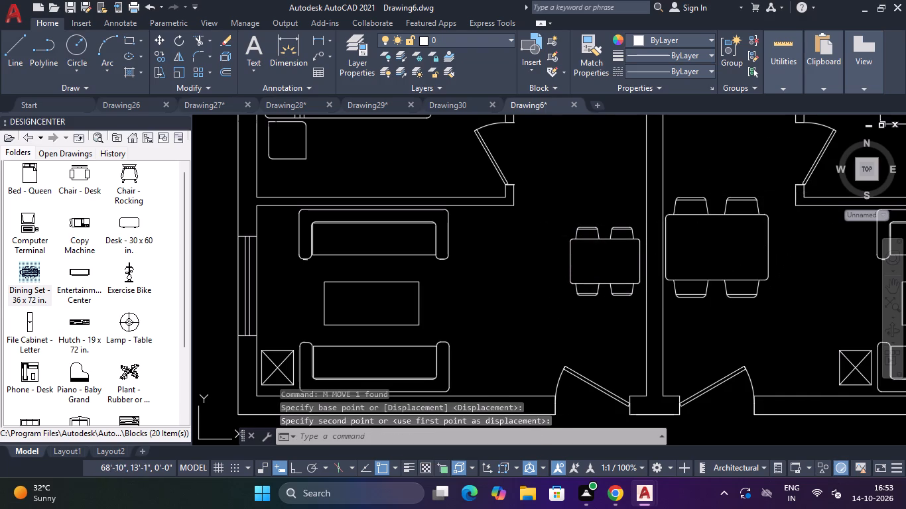
click(752, 238)
text(SC)
key(space)
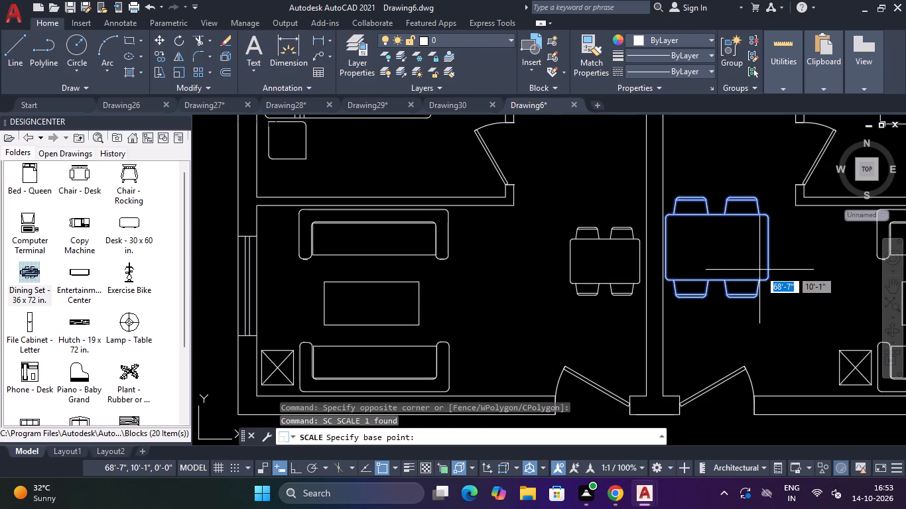
click(764, 277)
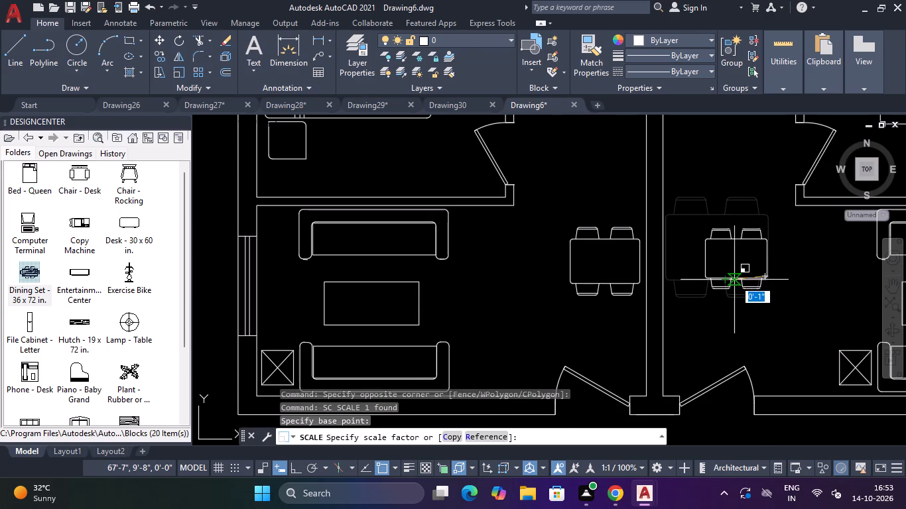
click(734, 280)
Move the right unit's reduced dining set close to the shared wall, opposite the left unit's set.
drag(776, 211, 772, 243)
click(759, 272)
text(M)
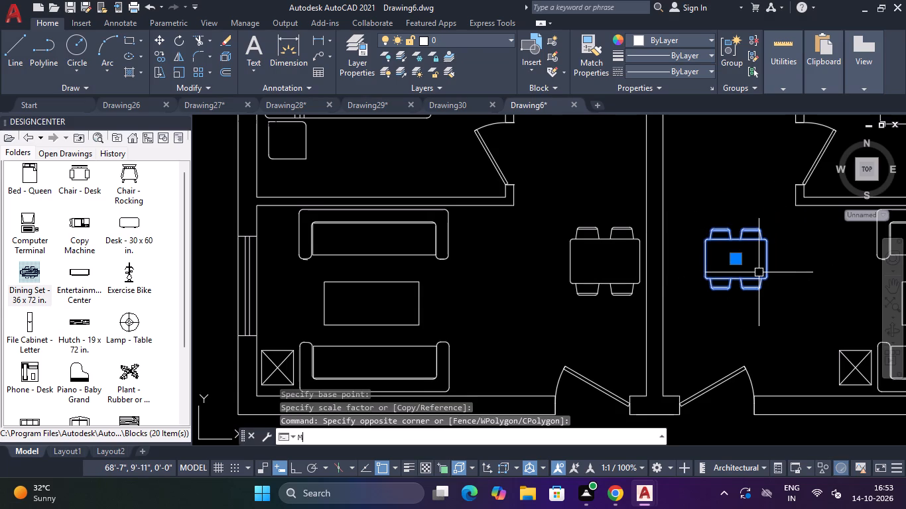
key(space)
click(734, 259)
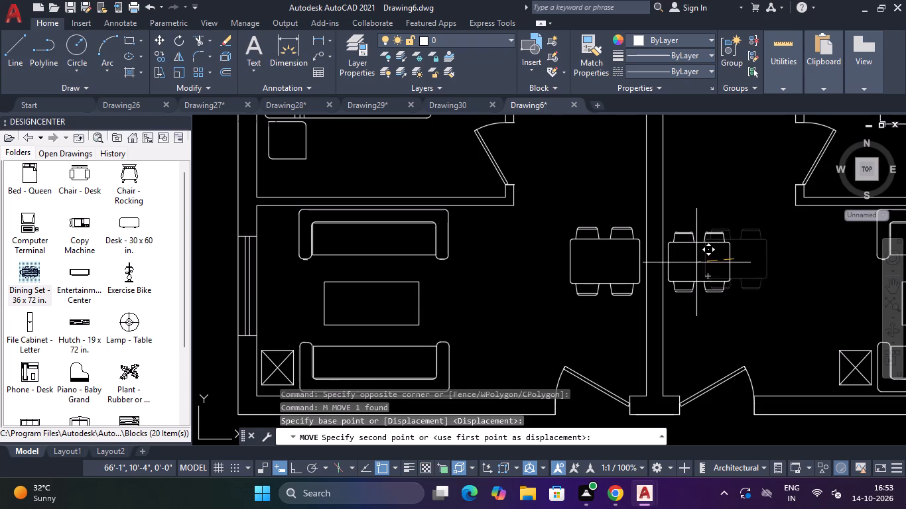
click(696, 262)
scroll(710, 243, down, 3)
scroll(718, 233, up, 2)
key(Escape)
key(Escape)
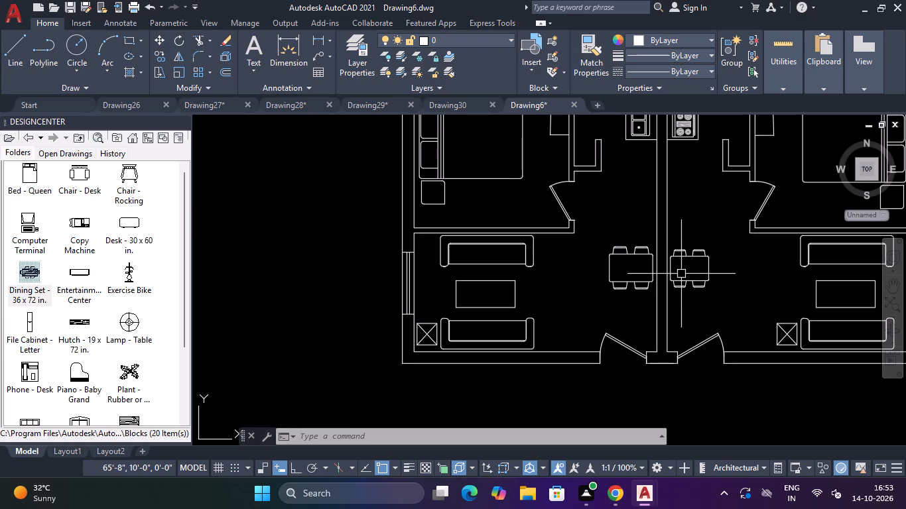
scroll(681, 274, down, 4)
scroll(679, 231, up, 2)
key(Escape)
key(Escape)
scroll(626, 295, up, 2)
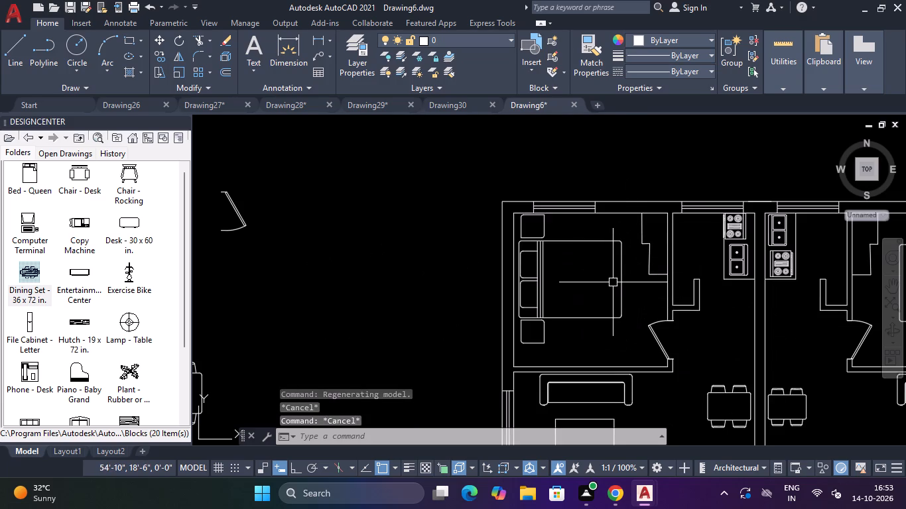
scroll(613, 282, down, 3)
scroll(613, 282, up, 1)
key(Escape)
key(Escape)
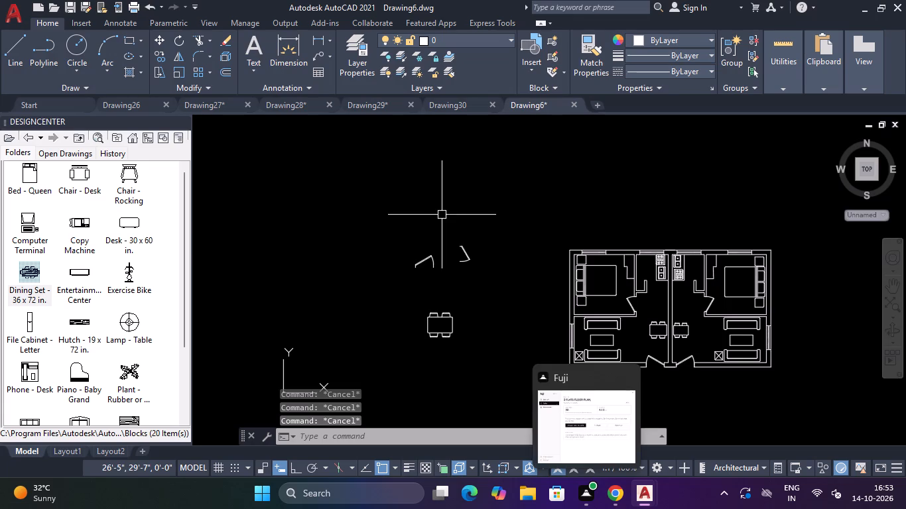
Delete the two spare doors and the original dining set lying outside the floor plan.
drag(526, 182, 518, 192)
click(399, 370)
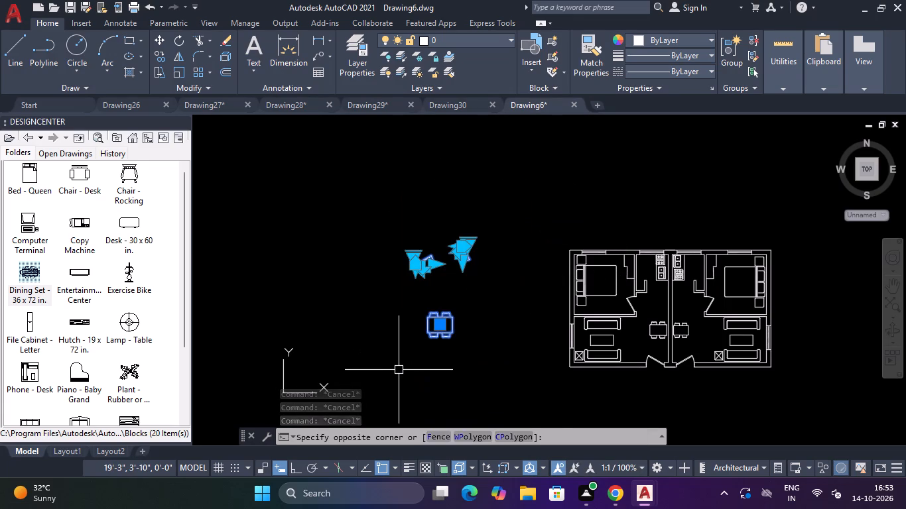
key(Delete)
Fillet all four corners of the left unit's coffee table with a 2" radius.
scroll(625, 304, up, 1)
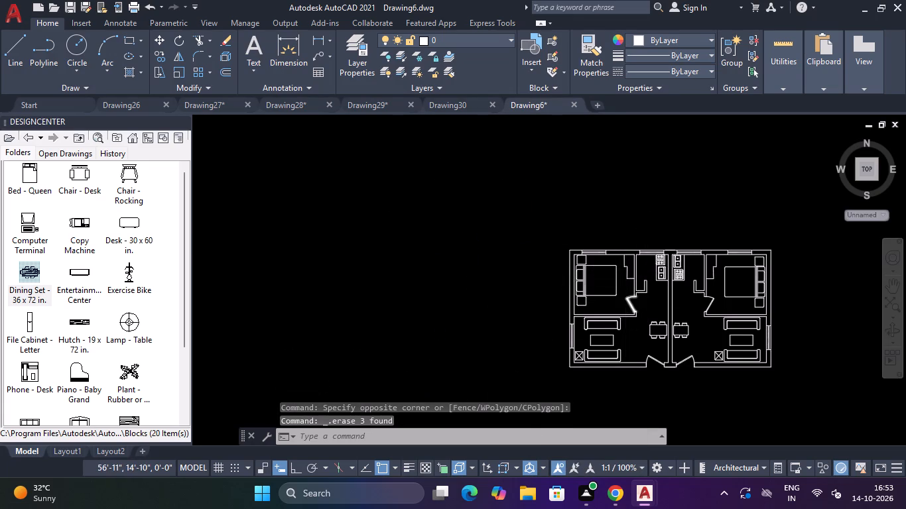
scroll(625, 304, up, 2)
scroll(502, 211, down, 2)
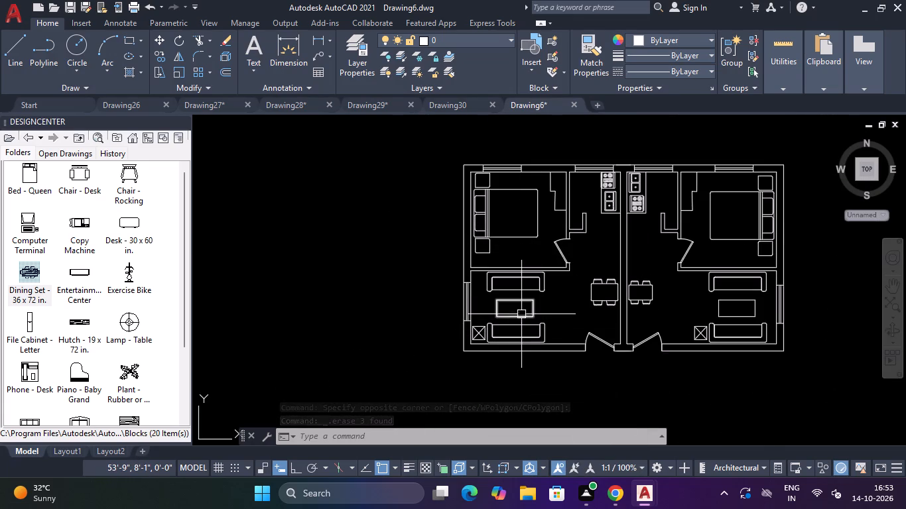
scroll(521, 314, up, 2)
text(F)
key(space)
scroll(522, 272, up, 2)
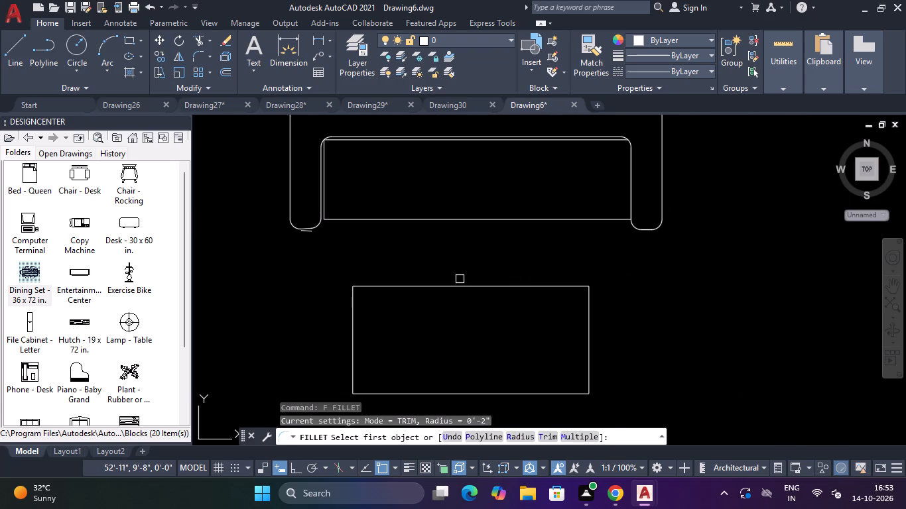
click(444, 285)
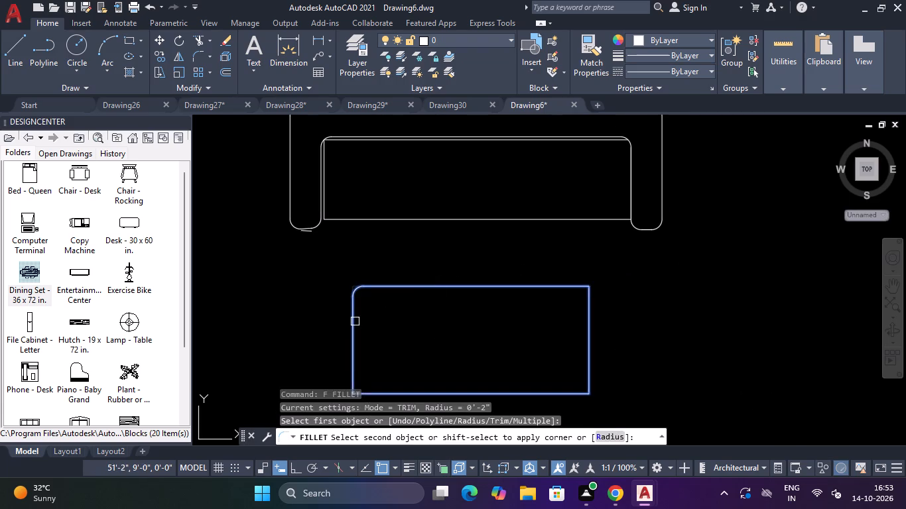
click(354, 321)
key(space)
click(539, 286)
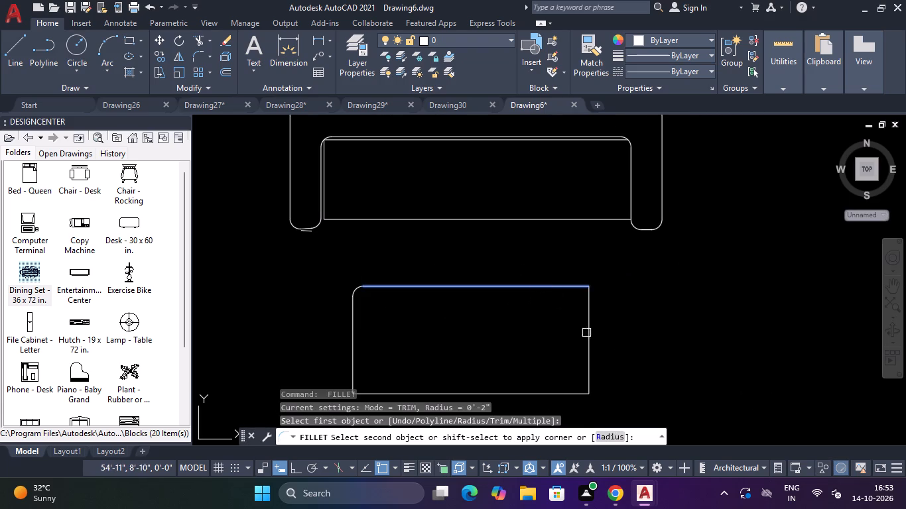
click(590, 326)
key(space)
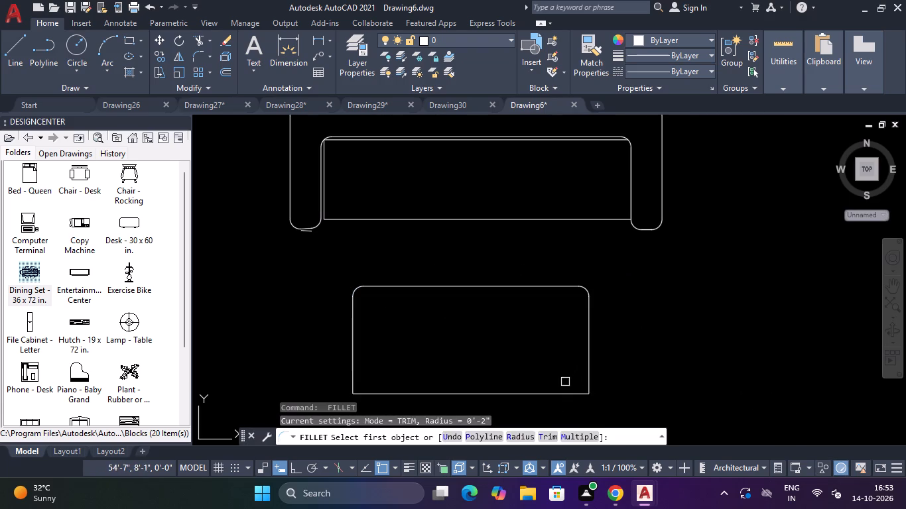
click(560, 392)
click(588, 363)
key(space)
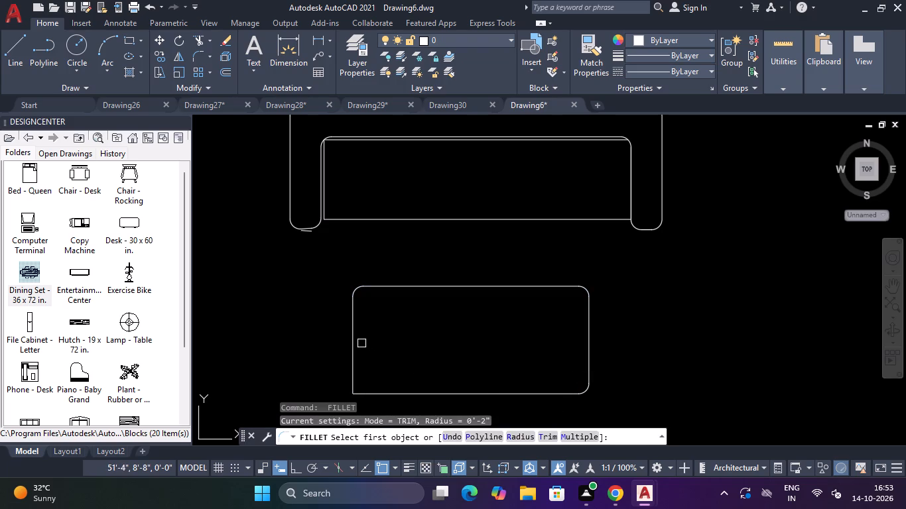
click(351, 343)
click(405, 392)
Fillet all four corners of the right unit's coffee table with a 2" radius.
scroll(683, 333, down, 3)
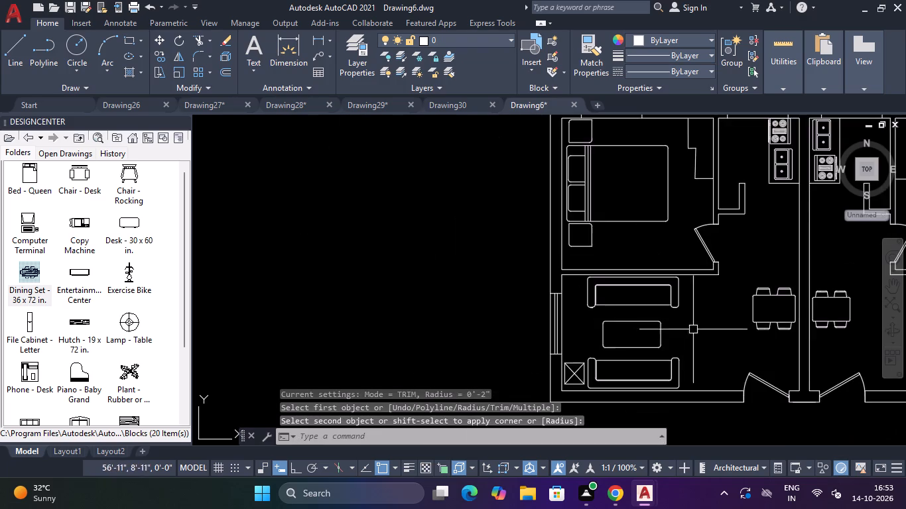
scroll(751, 315, down, 3)
scroll(831, 321, up, 5)
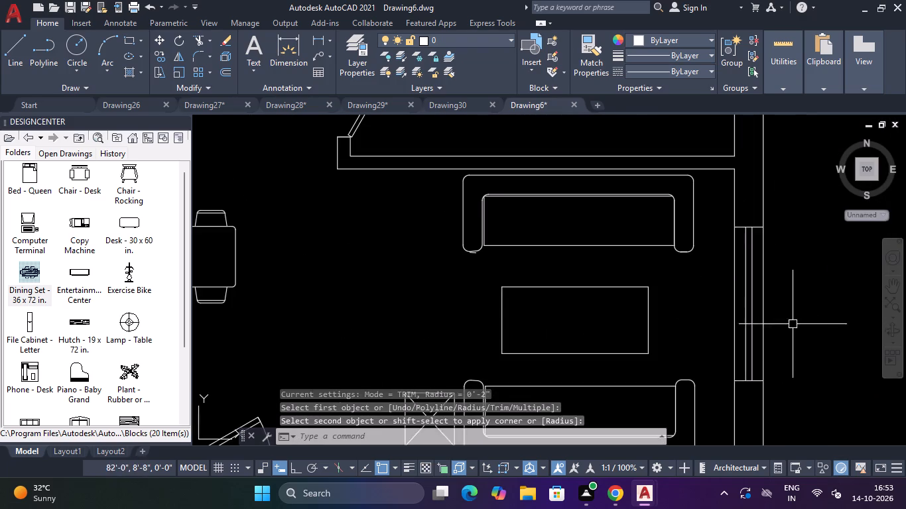
key(space)
scroll(594, 299, up, 1)
click(576, 284)
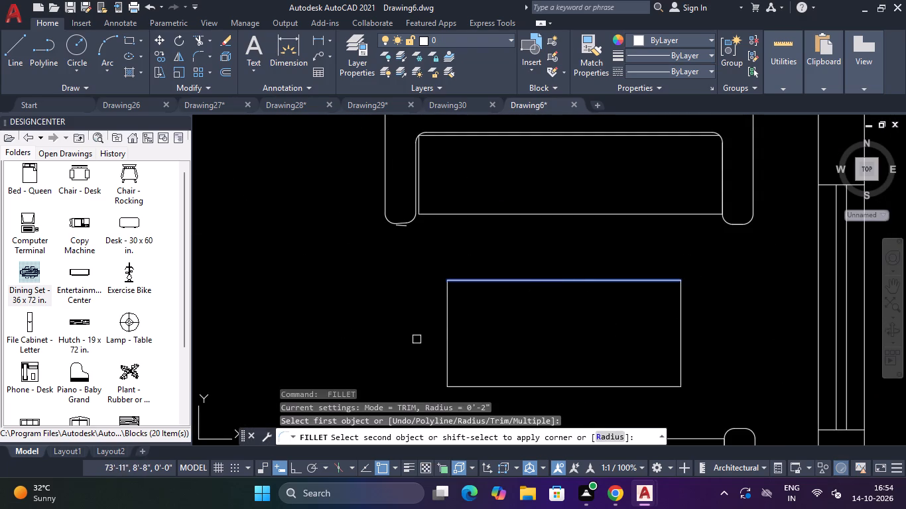
click(446, 327)
key(space)
click(450, 345)
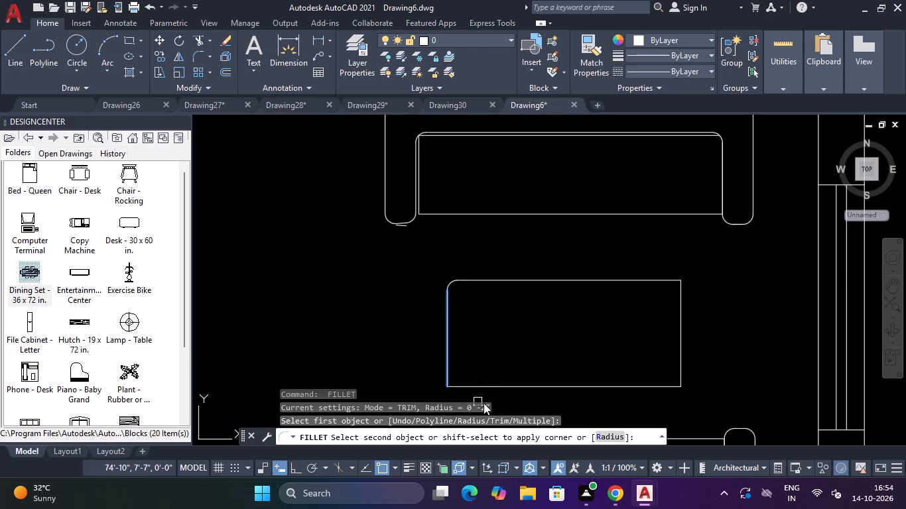
click(490, 388)
key(space)
click(683, 336)
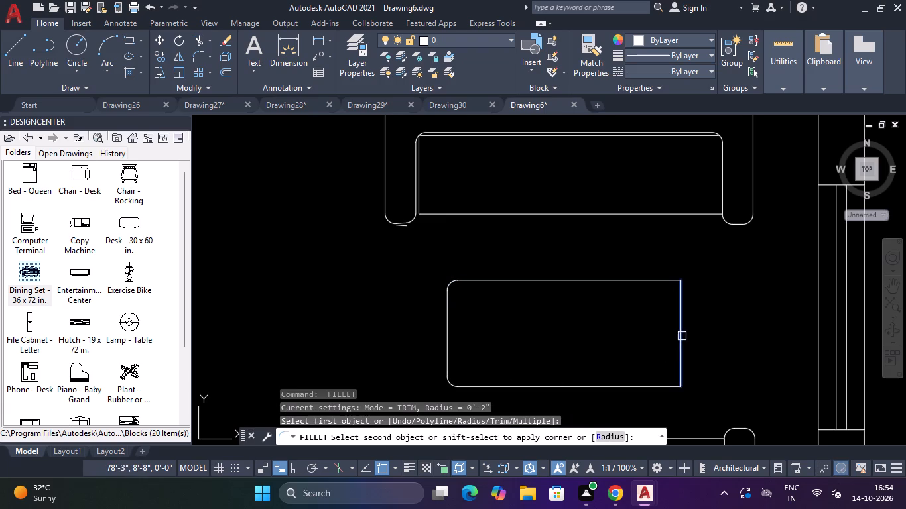
click(657, 386)
key(space)
click(648, 280)
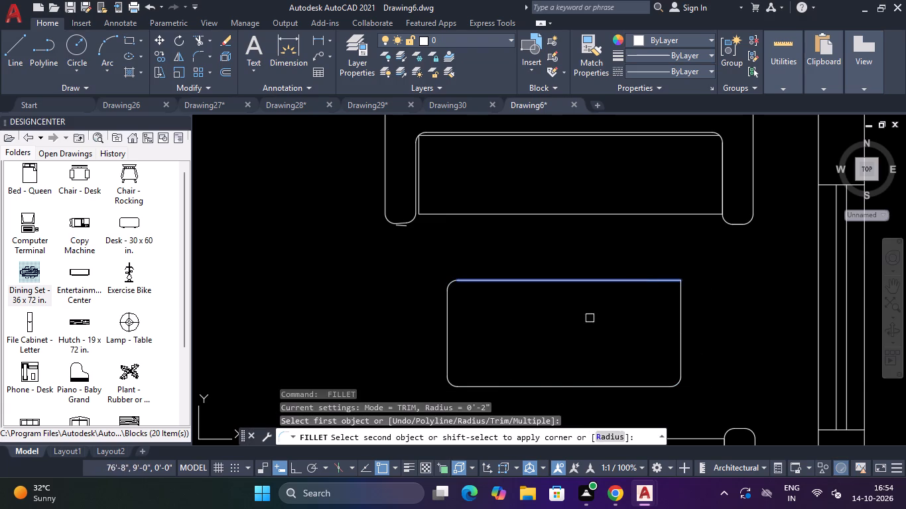
click(447, 341)
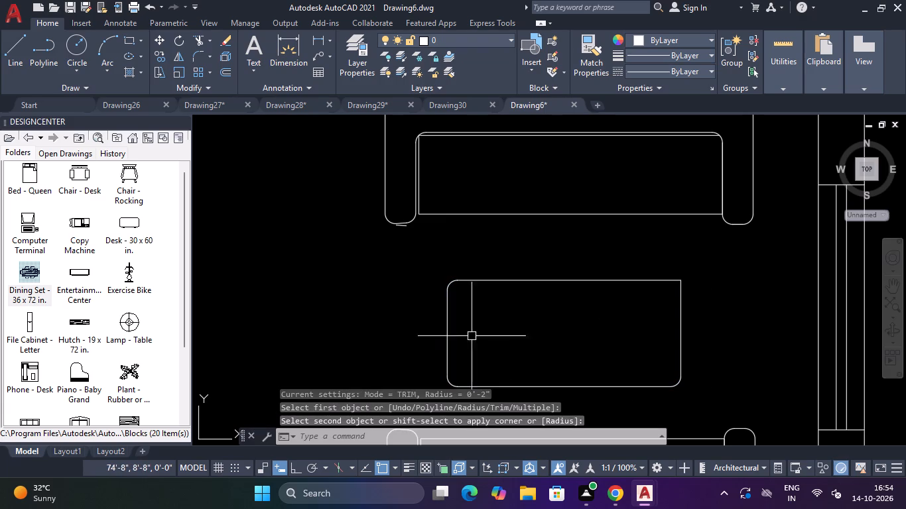
key(space)
click(645, 279)
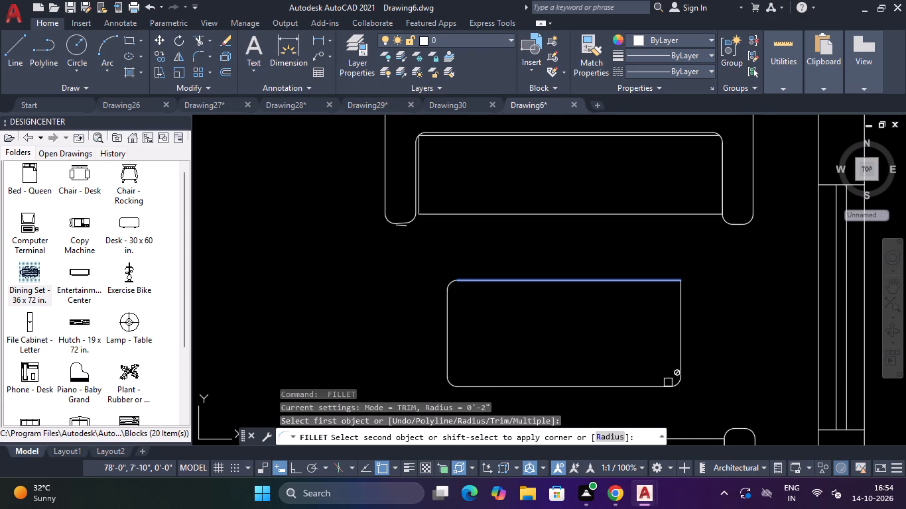
click(680, 329)
scroll(687, 327, down, 3)
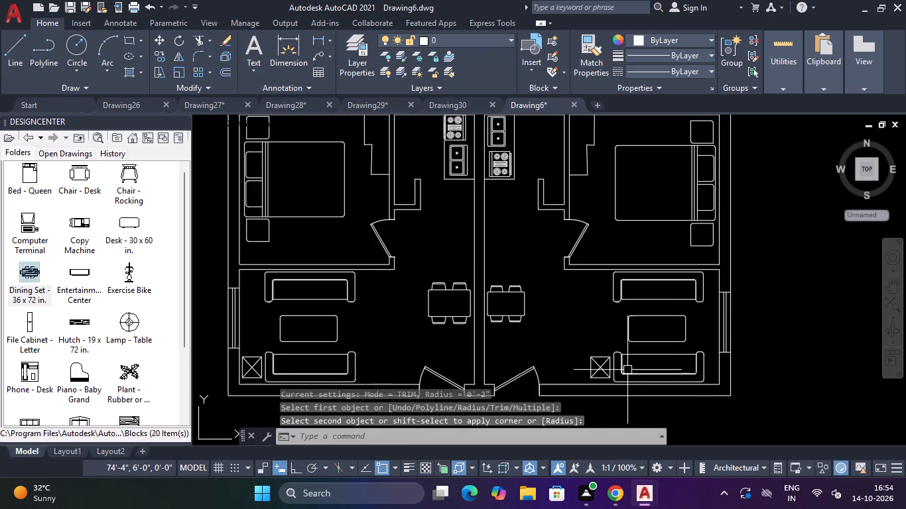
key(Escape)
Fillet all four corners of the crossed square side table beside the right unit's lower sofa with a 2" radius.
scroll(588, 375, up, 4)
key(space)
click(648, 263)
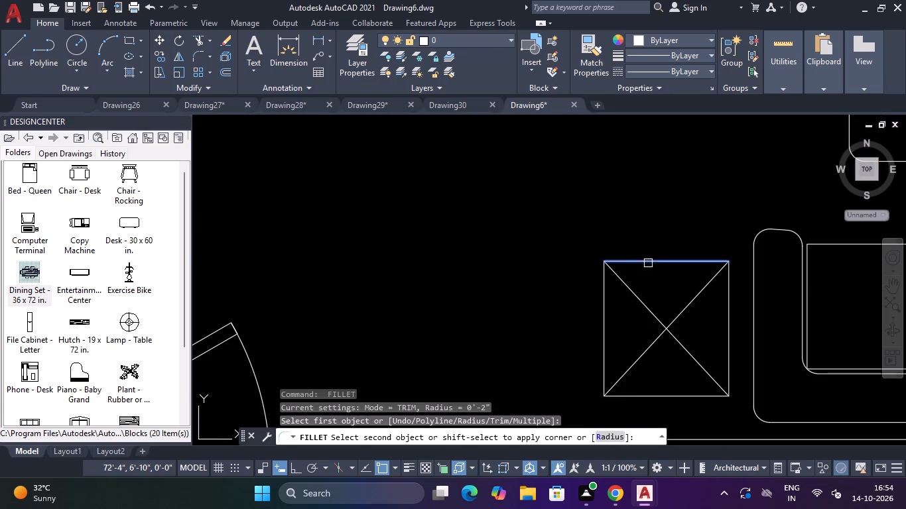
click(606, 297)
key(space)
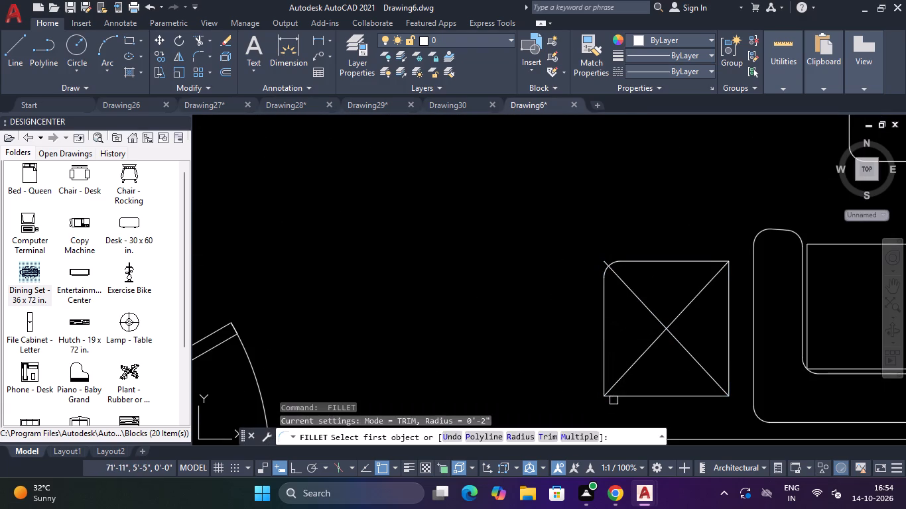
click(619, 397)
click(605, 371)
key(space)
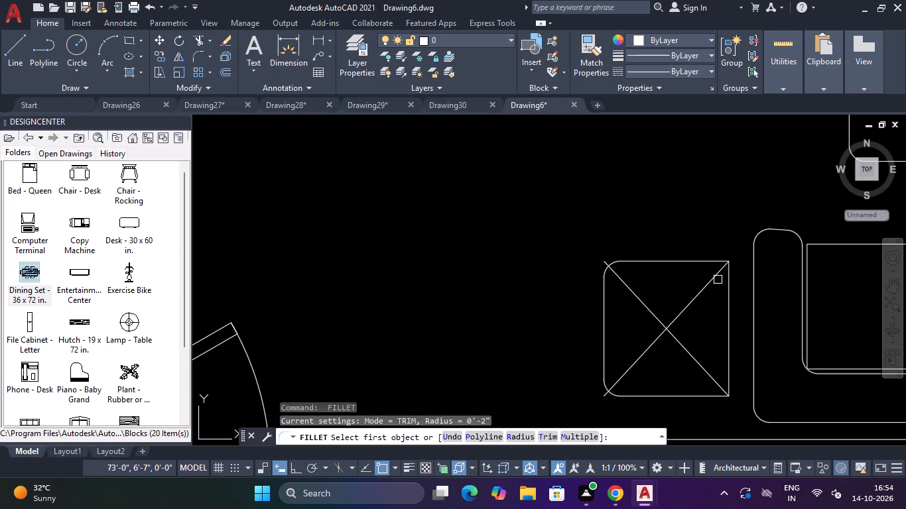
click(696, 261)
click(731, 302)
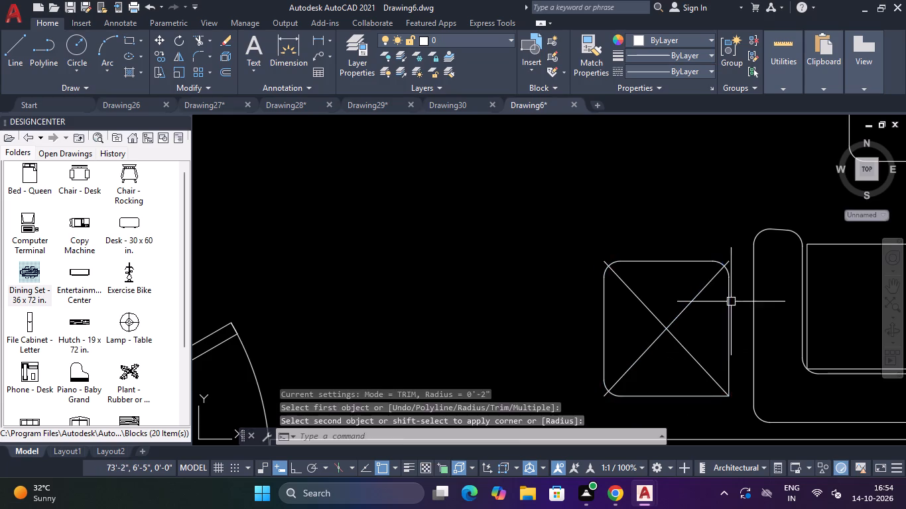
key(space)
click(732, 368)
click(689, 396)
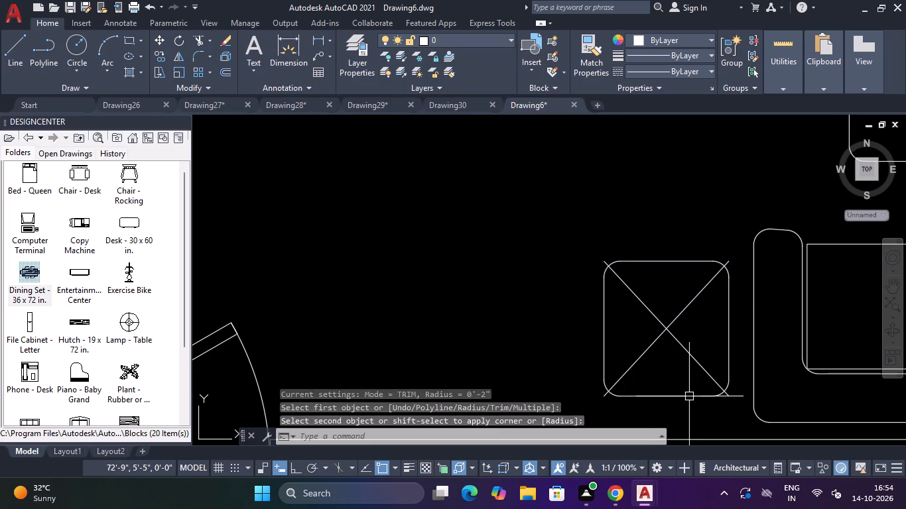
Fillet all four corners of the crossed square side table beside the left unit's lower sofa with a 2" radius.
key(space)
scroll(673, 381, down, 4)
scroll(312, 367, down, 2)
scroll(313, 367, up, 5)
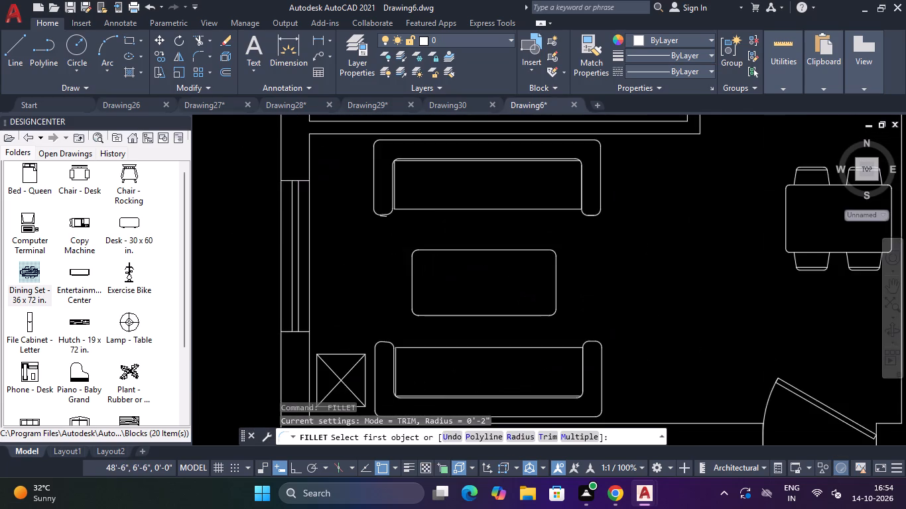
key(space)
key(space)
key(Escape)
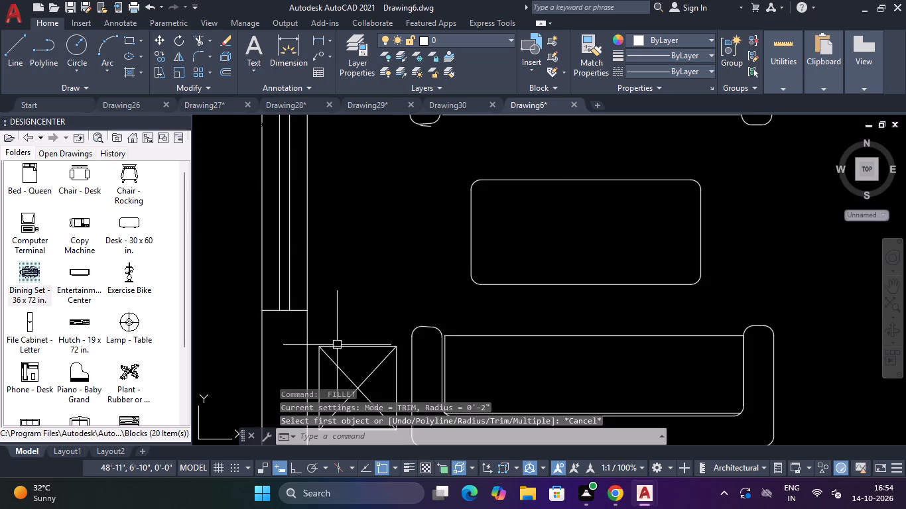
scroll(337, 345, down, 3)
scroll(339, 357, up, 5)
key(Escape)
key(Escape)
text(F)
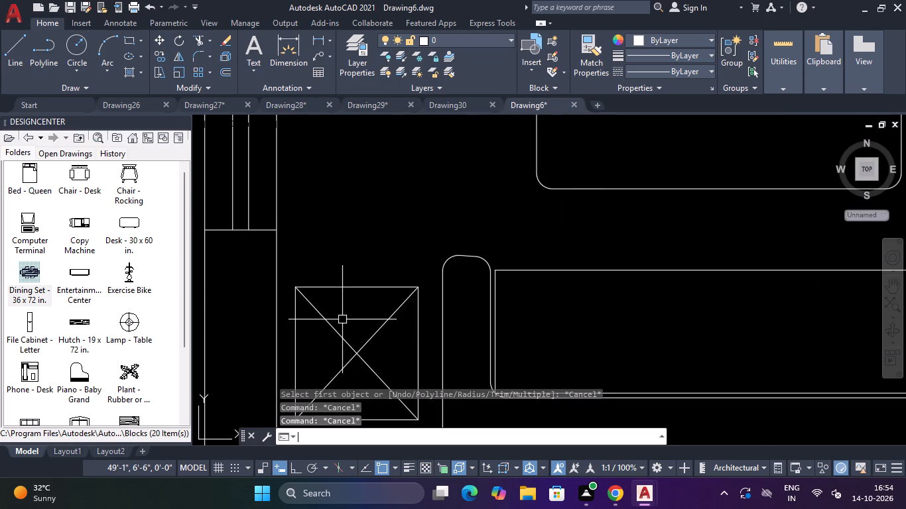
key(space)
click(342, 288)
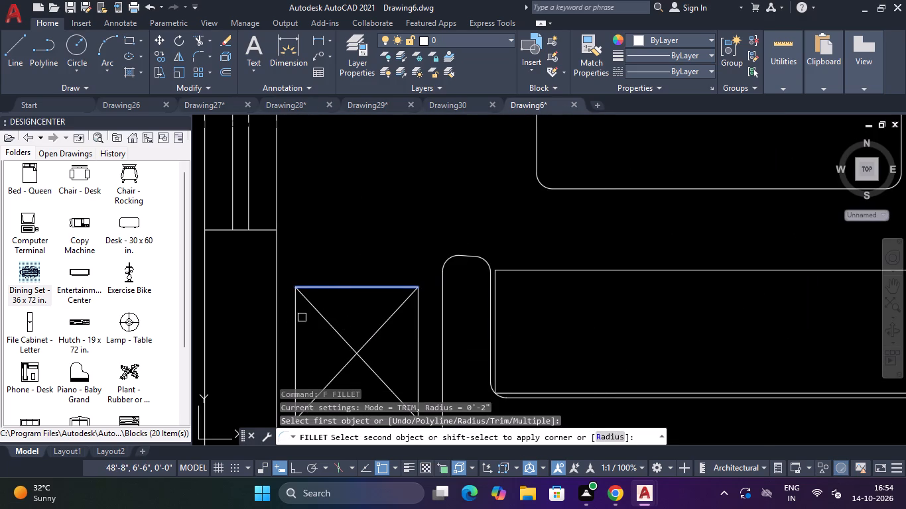
click(298, 321)
key(space)
click(390, 288)
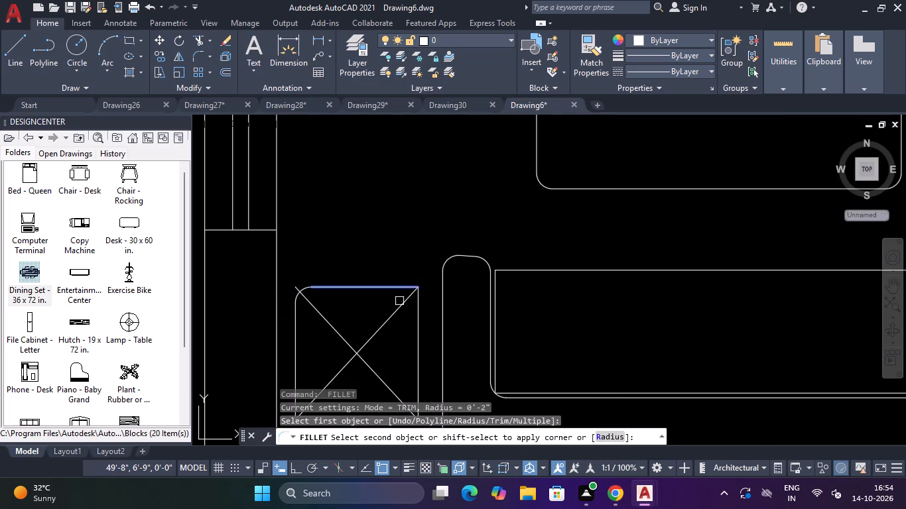
click(417, 323)
scroll(417, 323, down, 2)
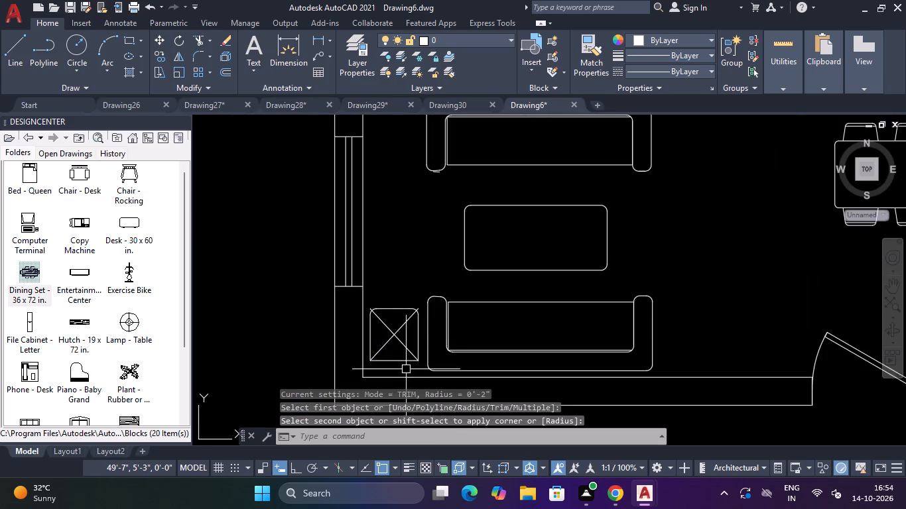
scroll(405, 370, up, 3)
key(space)
click(407, 337)
click(452, 306)
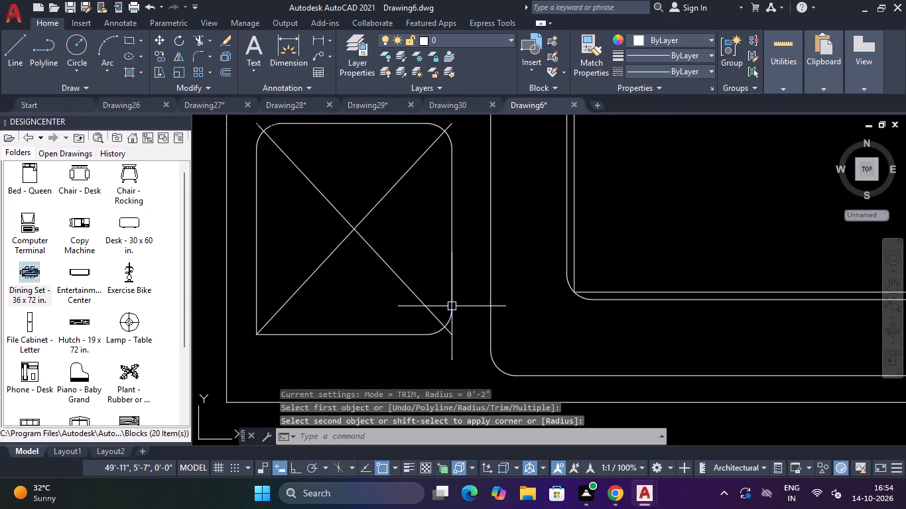
key(space)
click(258, 300)
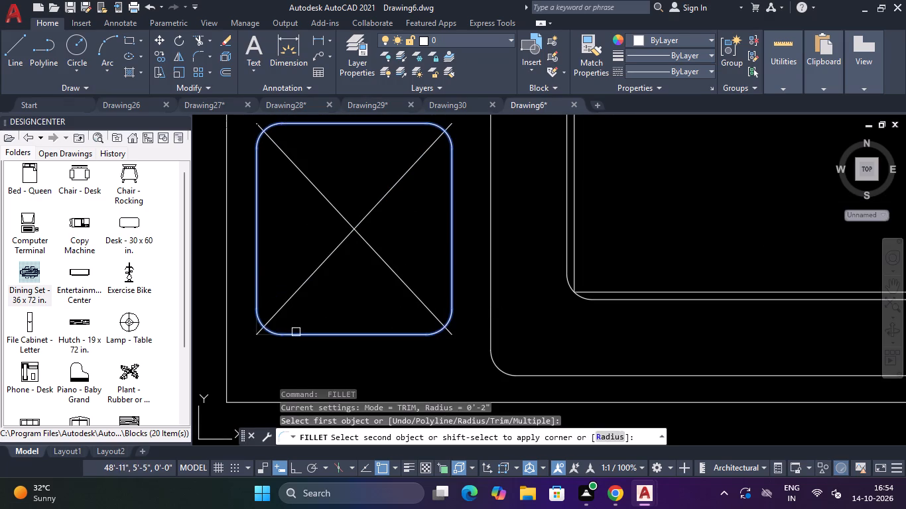
click(296, 332)
key(Escape)
Trim the diagonal ends projecting beyond the rounded corners of the left unit's side table.
text(TR)
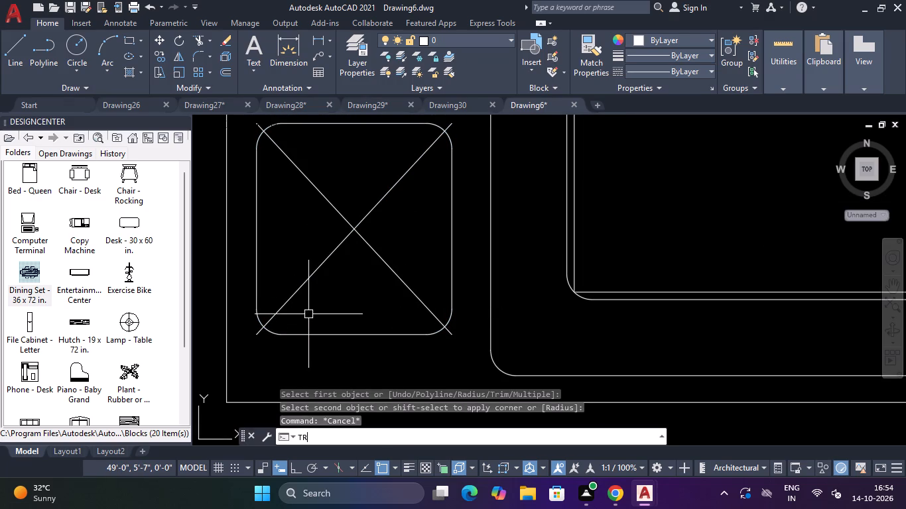
key(space)
click(255, 335)
scroll(291, 316, down, 1)
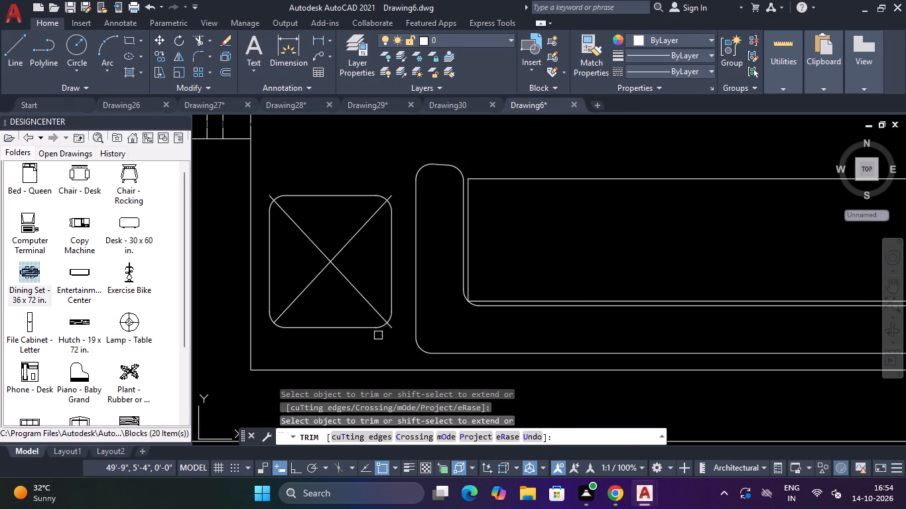
scroll(399, 320, up, 3)
click(365, 348)
scroll(365, 348, down, 5)
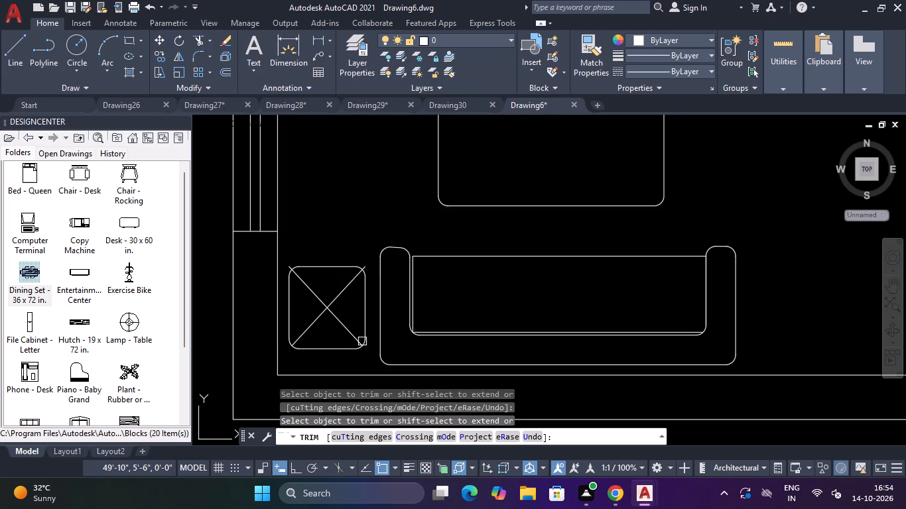
scroll(364, 262, up, 4)
click(360, 274)
click(364, 295)
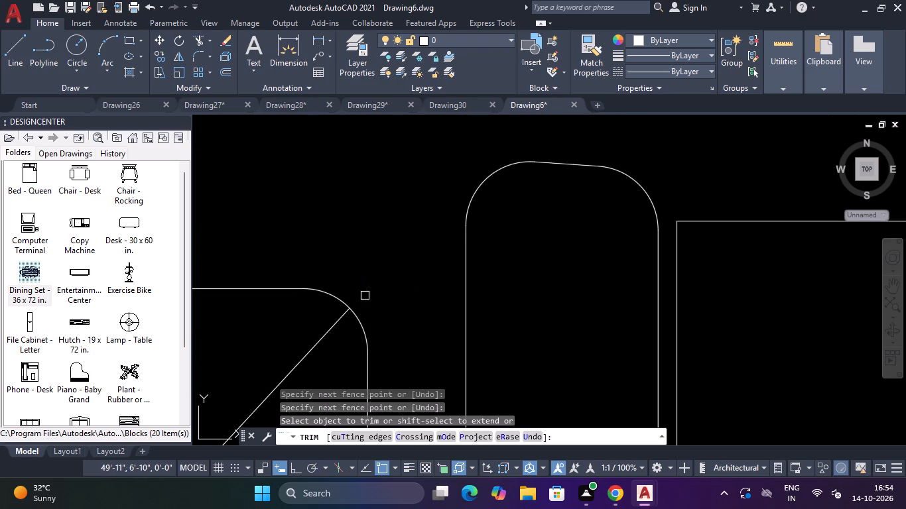
scroll(365, 296, down, 3)
scroll(241, 294, up, 4)
click(277, 288)
click(269, 304)
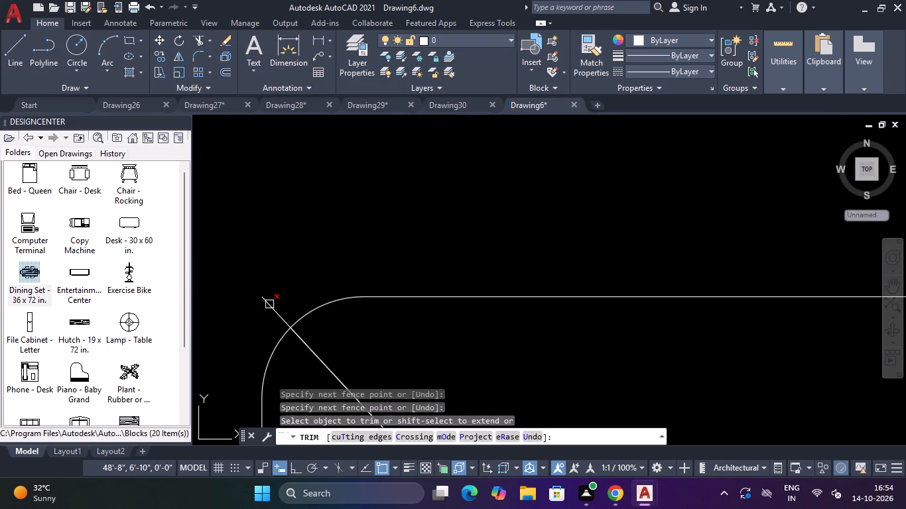
click(286, 294)
click(251, 318)
Trim the diagonal ends projecting beyond the four rounded corners of the right unit's side table.
scroll(275, 310, down, 7)
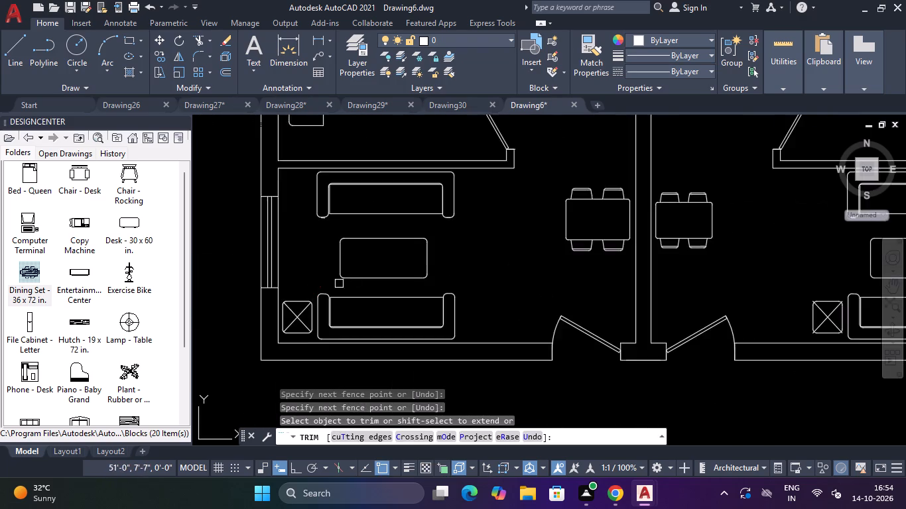
scroll(360, 280, down, 3)
scroll(499, 288, up, 3)
scroll(416, 279, up, 6)
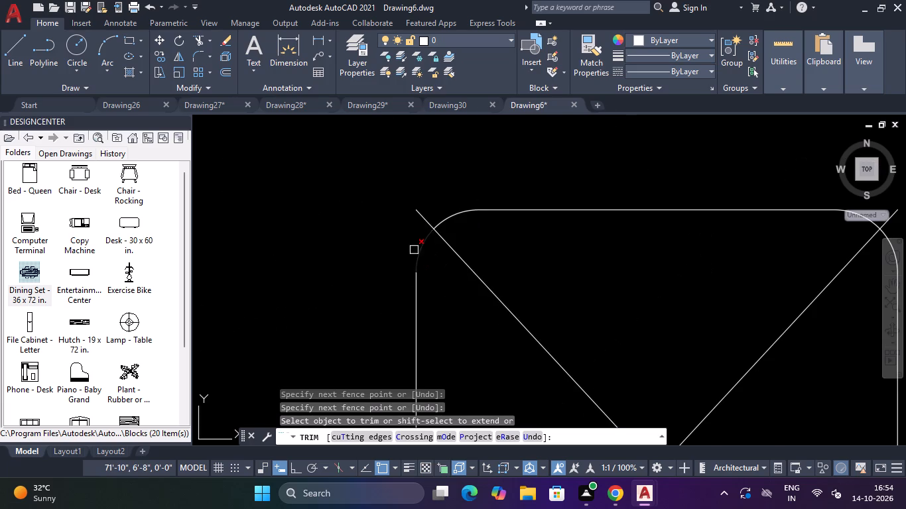
click(422, 213)
scroll(428, 212, down, 4)
scroll(499, 205, up, 3)
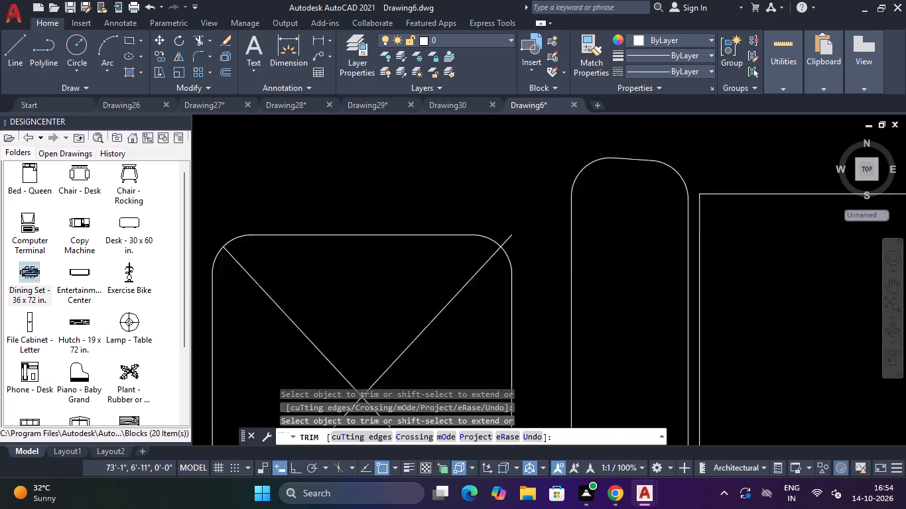
scroll(499, 205, up, 1)
click(520, 251)
scroll(520, 253, down, 4)
scroll(510, 351, up, 3)
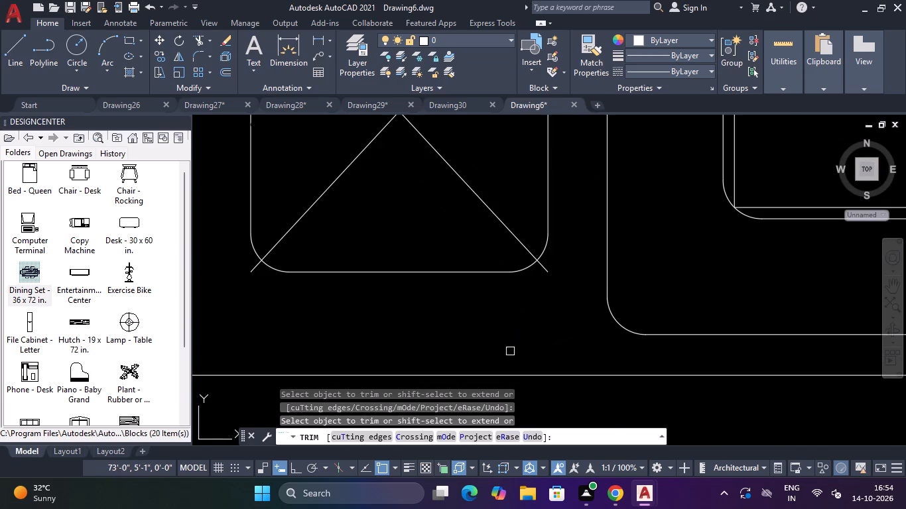
click(543, 273)
click(251, 272)
scroll(257, 272, down, 8)
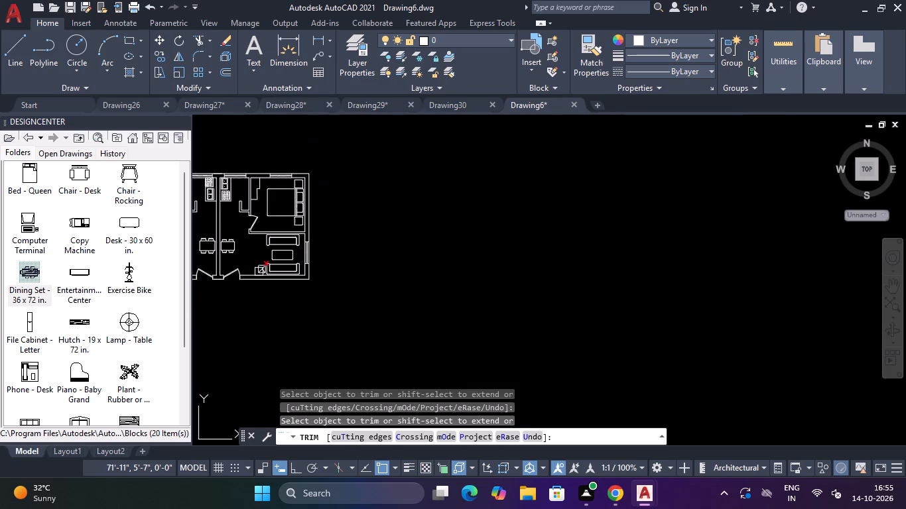
key(Escape)
key(Escape)
key(Escape)
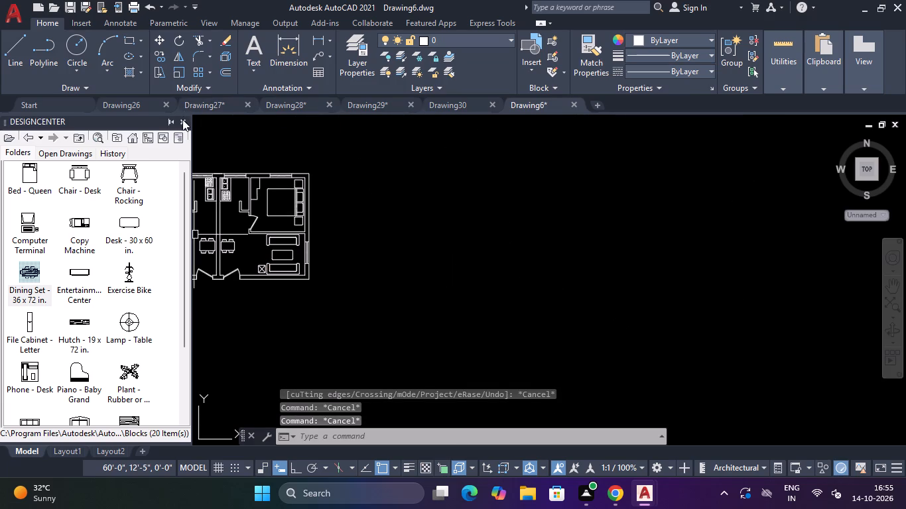
Close the DesignCenter palette.
click(182, 119)
scroll(74, 177, down, 4)
scroll(60, 178, up, 2)
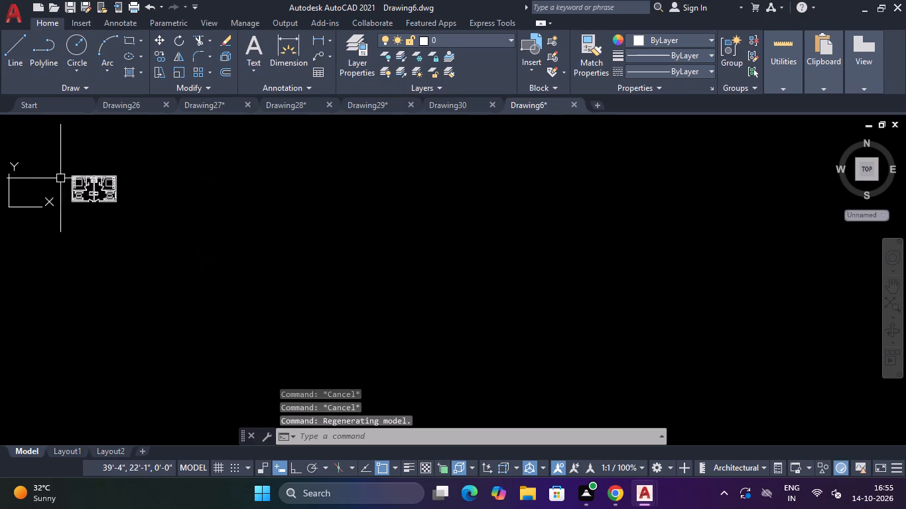
Draw a seat-dividing line about 1'-3" long across the middle of each of the left unit's two sofas.
scroll(60, 178, up, 2)
scroll(124, 168, up, 1)
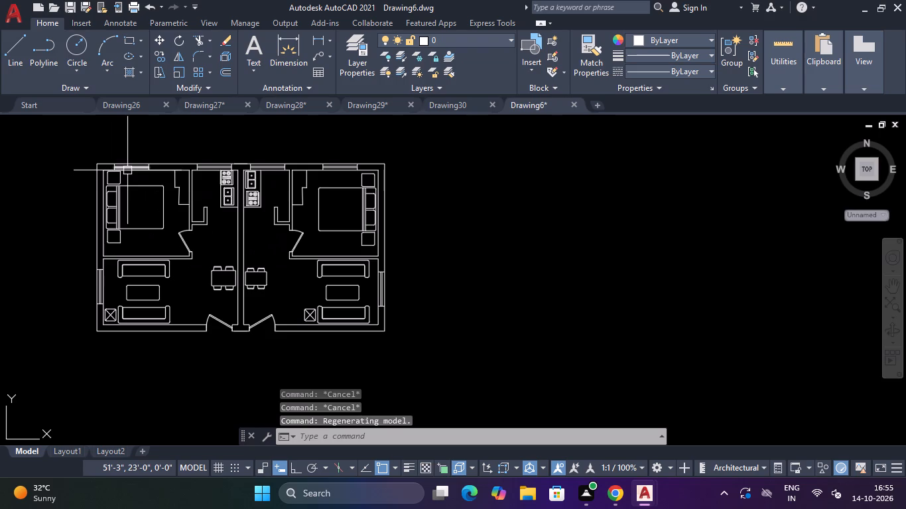
scroll(143, 289, up, 3)
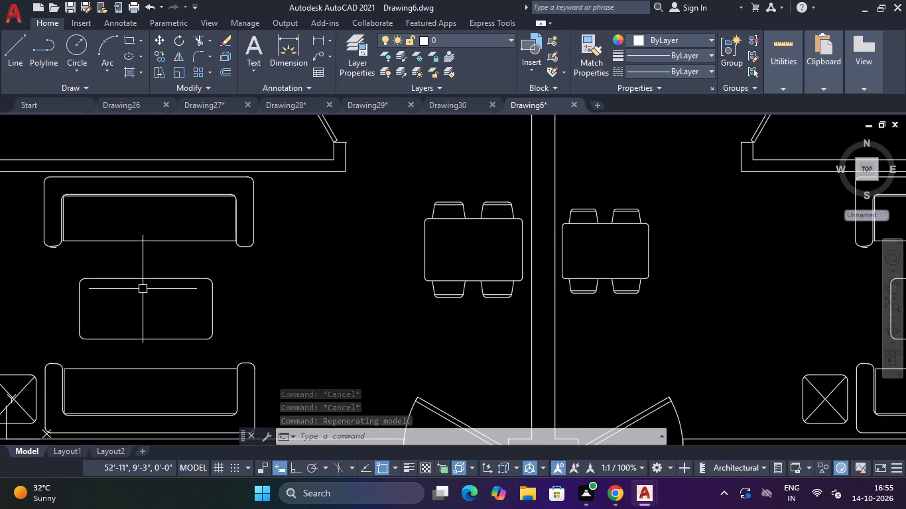
text(L)
key(space)
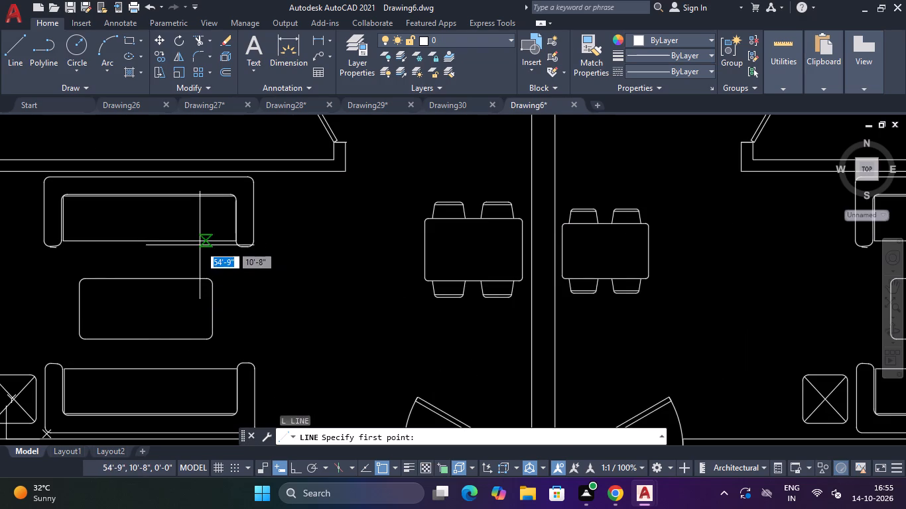
click(148, 243)
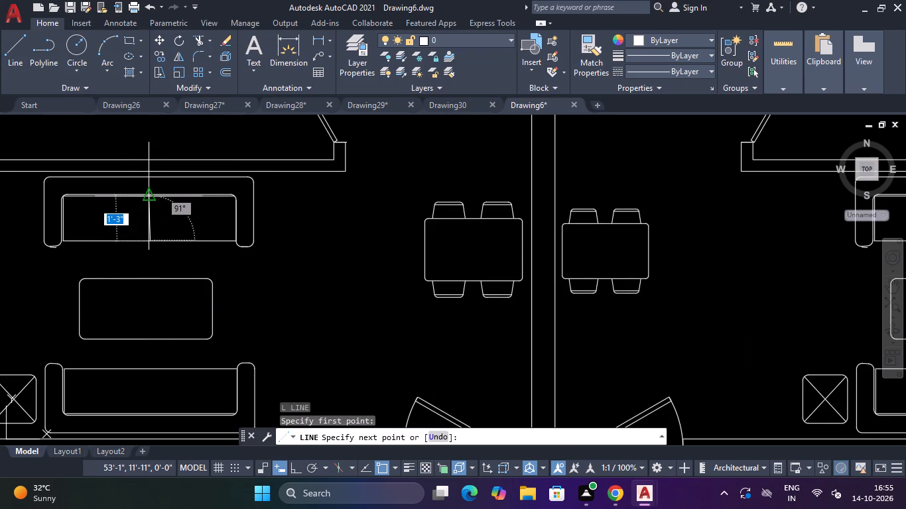
click(147, 196)
key(Escape)
key(space)
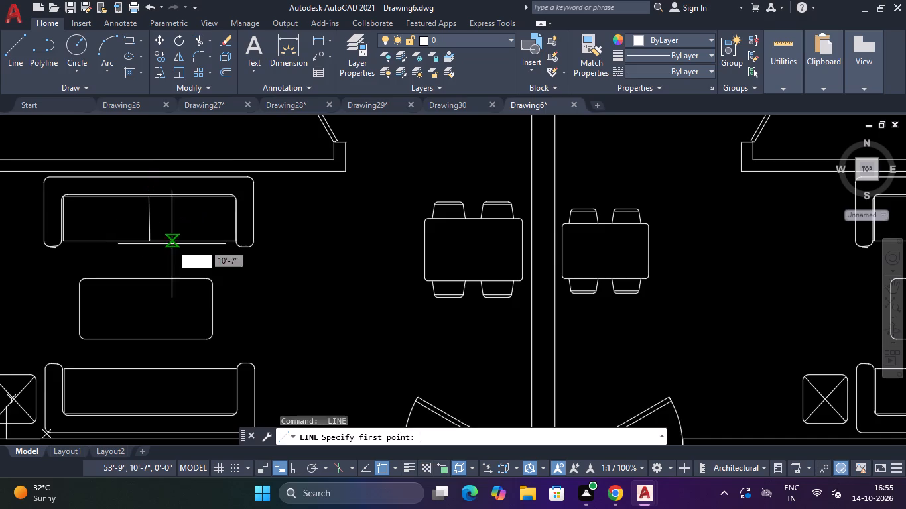
scroll(165, 257, down, 3)
scroll(159, 304, up, 3)
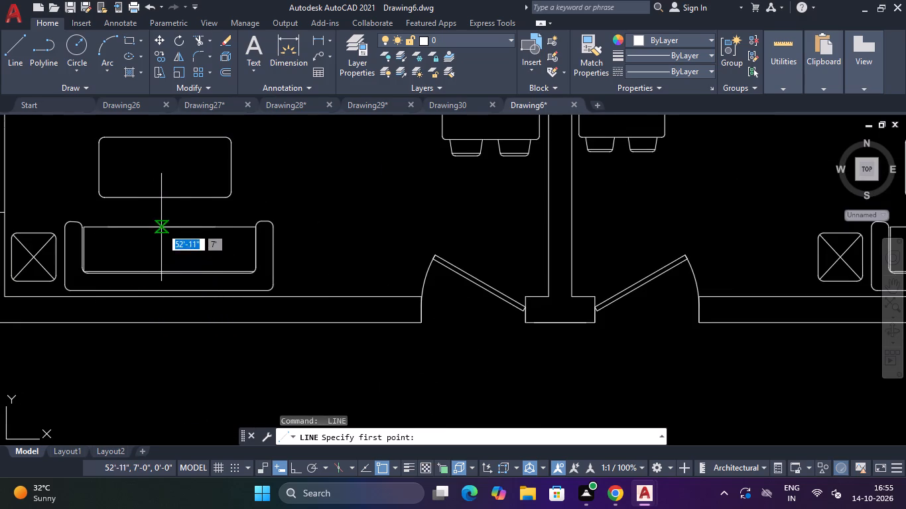
click(176, 227)
click(169, 269)
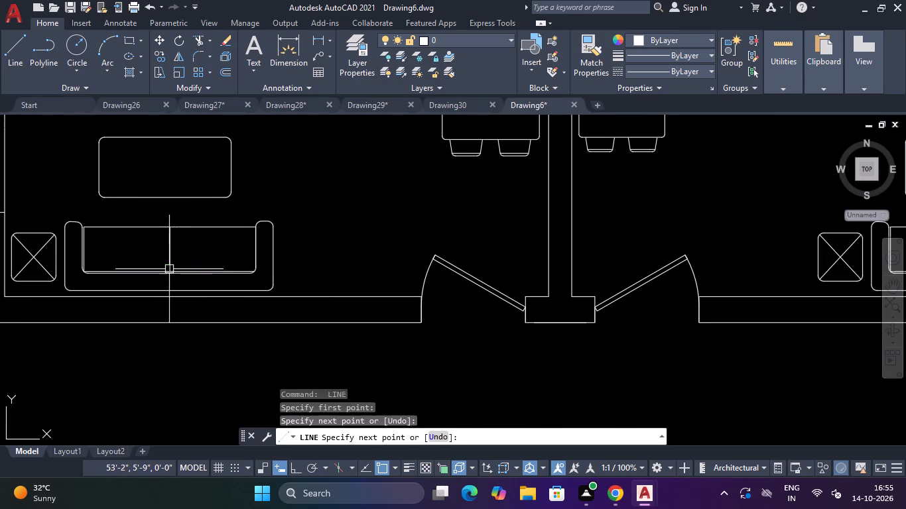
key(Escape)
Draw a seat-dividing line about 1'-3" long across the middle of each of the right unit's two sofas.
scroll(249, 239, down, 2)
scroll(511, 174, down, 3)
scroll(513, 174, up, 4)
key(space)
click(535, 182)
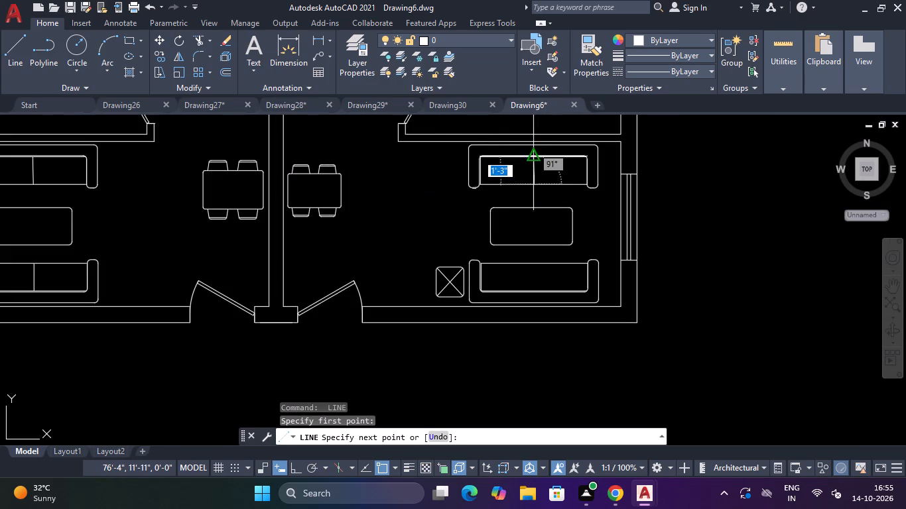
click(531, 160)
key(Escape)
key(space)
click(537, 267)
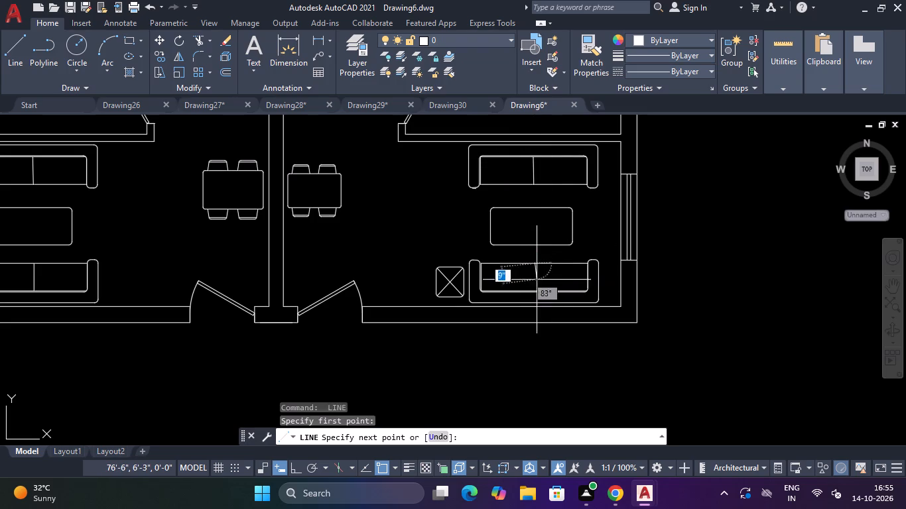
click(537, 291)
key(Escape)
Open the Range-Oven - 30 in top block from the left unit's kitchen in the Block Editor.
scroll(533, 201, down, 2)
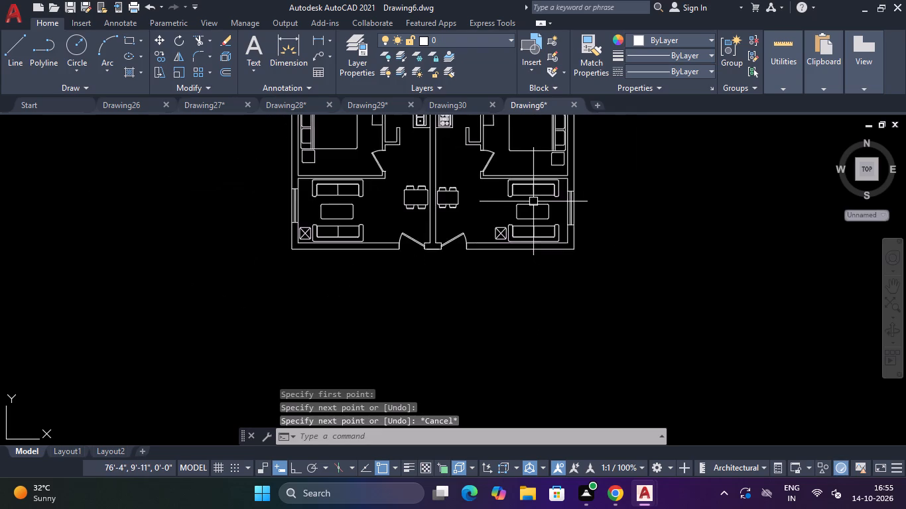
scroll(533, 201, up, 2)
scroll(367, 229, down, 3)
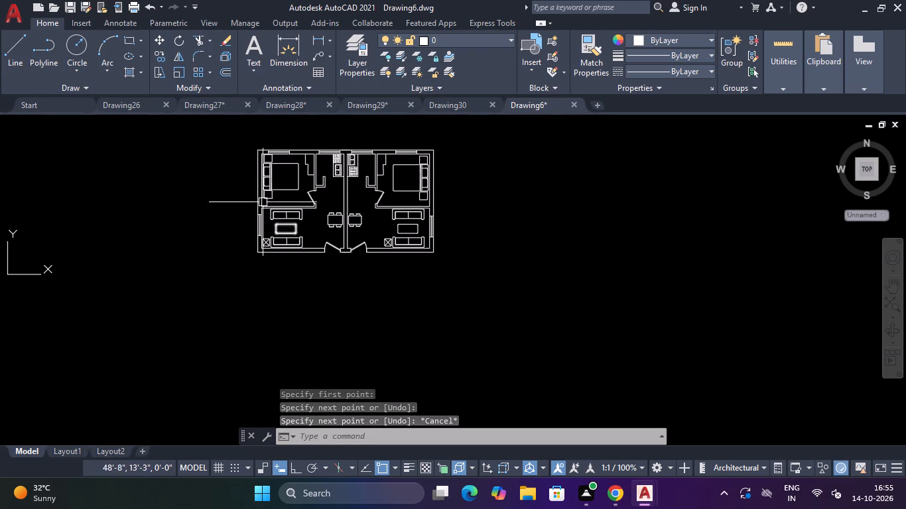
scroll(326, 211, up, 3)
scroll(326, 211, down, 3)
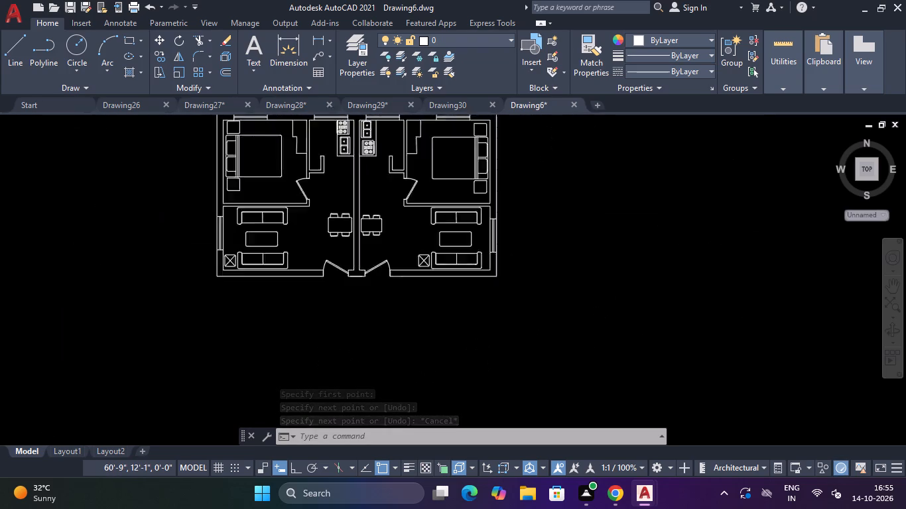
scroll(335, 155, up, 4)
double_click(346, 166)
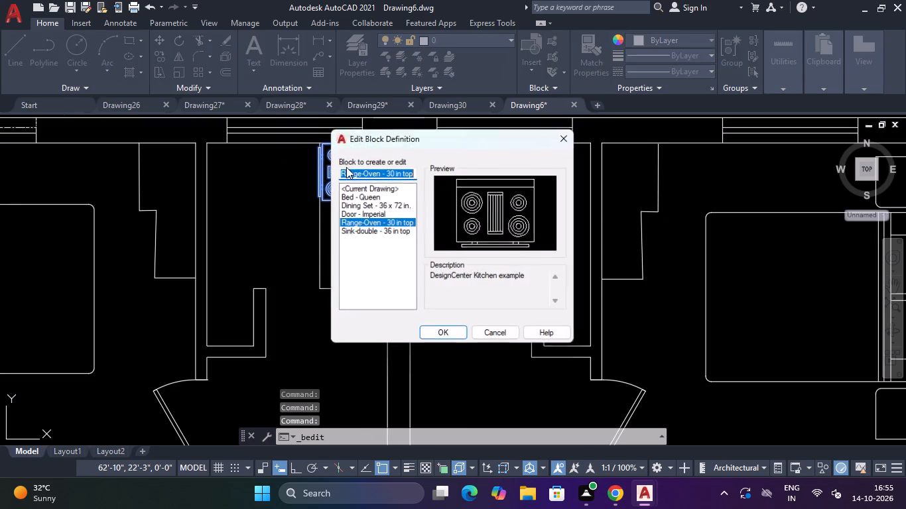
click(436, 335)
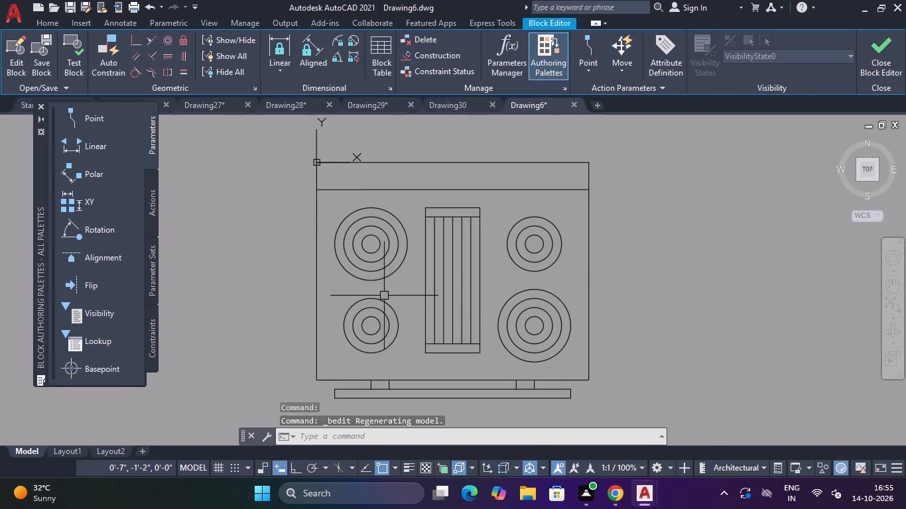
Erase the two short lines forming the left connector between the range body and its front handle bar.
scroll(383, 395, up, 3)
click(416, 345)
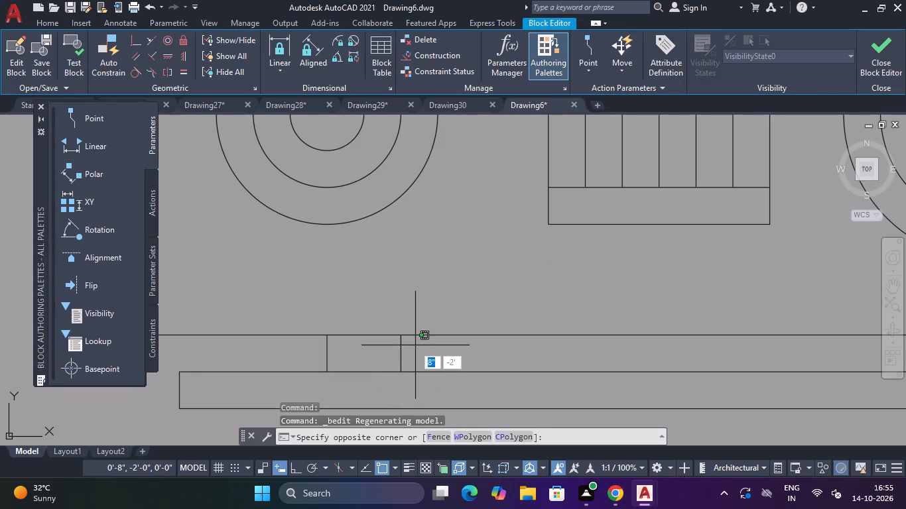
click(385, 353)
key(Delete)
drag(358, 353, 351, 355)
click(288, 364)
key(Delete)
Erase the right connector's two short lines and the front handle bar from the range block.
scroll(396, 357, down, 3)
scroll(450, 353, up, 2)
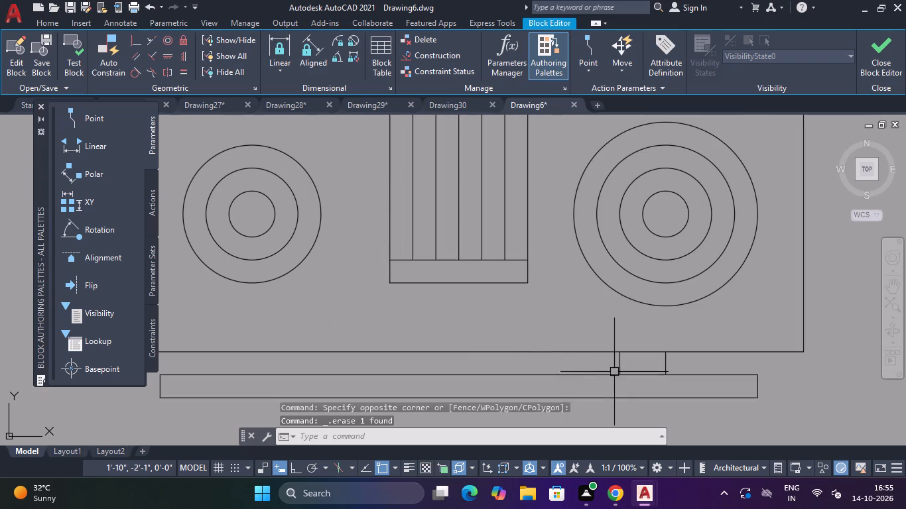
click(627, 364)
key(Delete)
click(598, 371)
key(Delete)
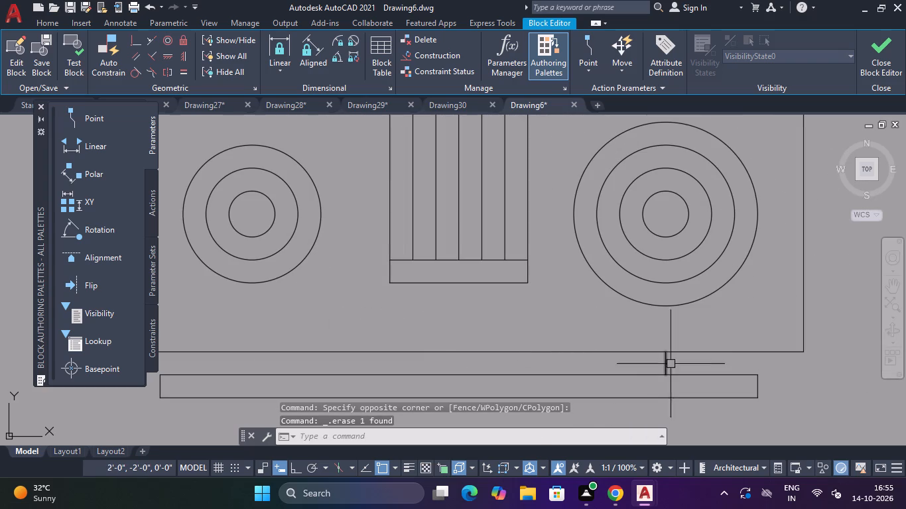
drag(679, 363, 672, 363)
click(636, 366)
key(Delete)
click(635, 366)
click(613, 380)
key(Delete)
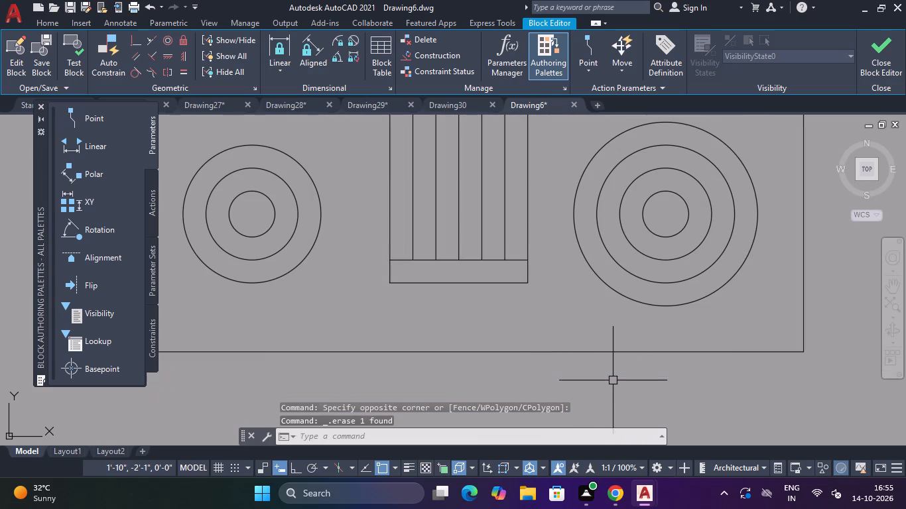
Erase the central grille between the burners, including its outline, vertical slats and end lines.
scroll(642, 373, down, 5)
scroll(629, 377, up, 3)
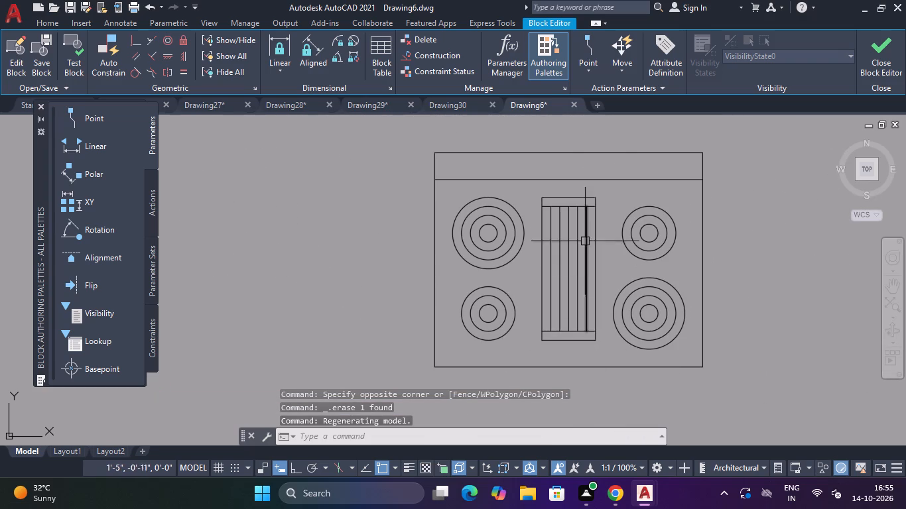
click(581, 191)
click(572, 204)
key(Delete)
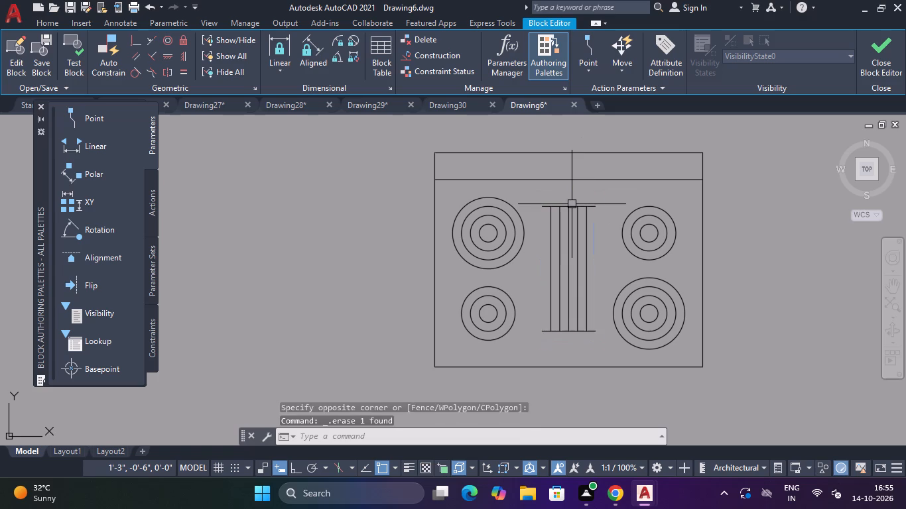
drag(575, 187, 571, 199)
click(551, 249)
key(Delete)
drag(592, 196, 590, 215)
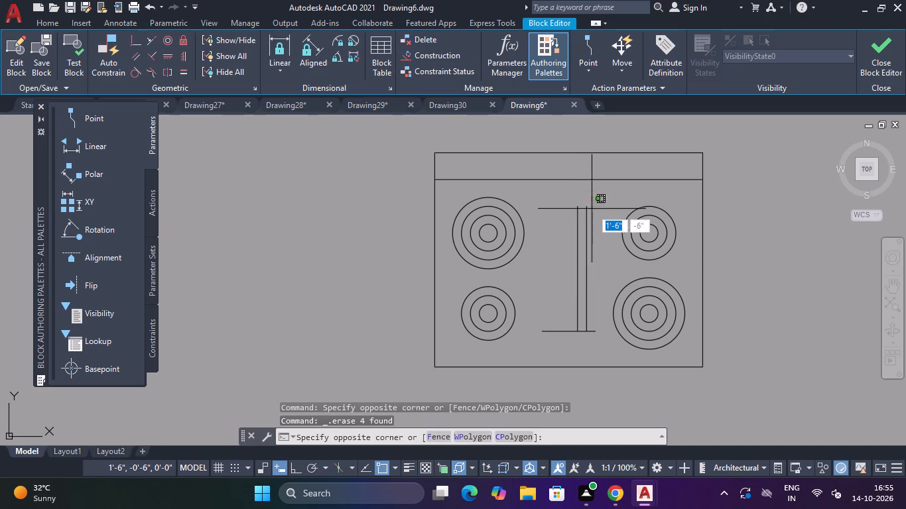
drag(590, 215, 590, 218)
click(574, 240)
key(Delete)
drag(572, 276, 572, 282)
click(552, 334)
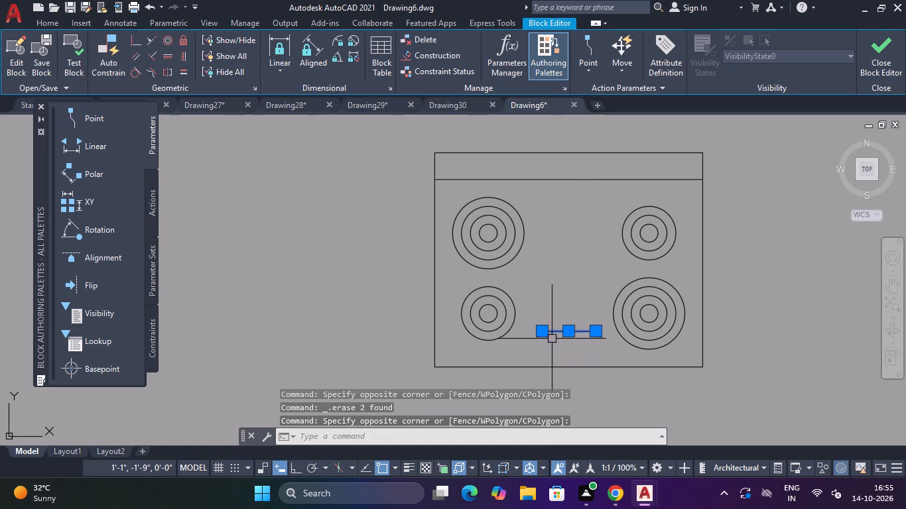
key(Delete)
Save the changes to the Range-Oven - 30 in top block and close the Block Editor.
click(879, 54)
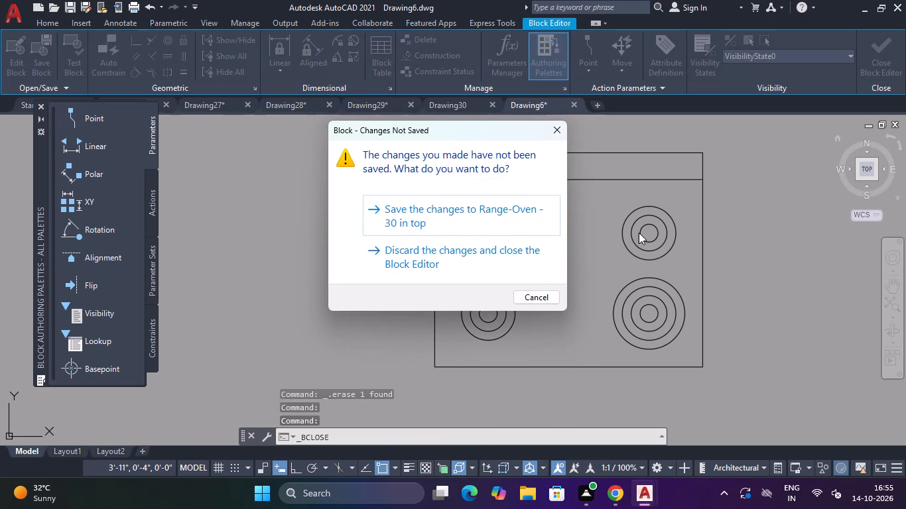
click(529, 215)
Examine the edited ranges in both kitchens and the overall two-unit floor plan.
scroll(529, 220, down, 1)
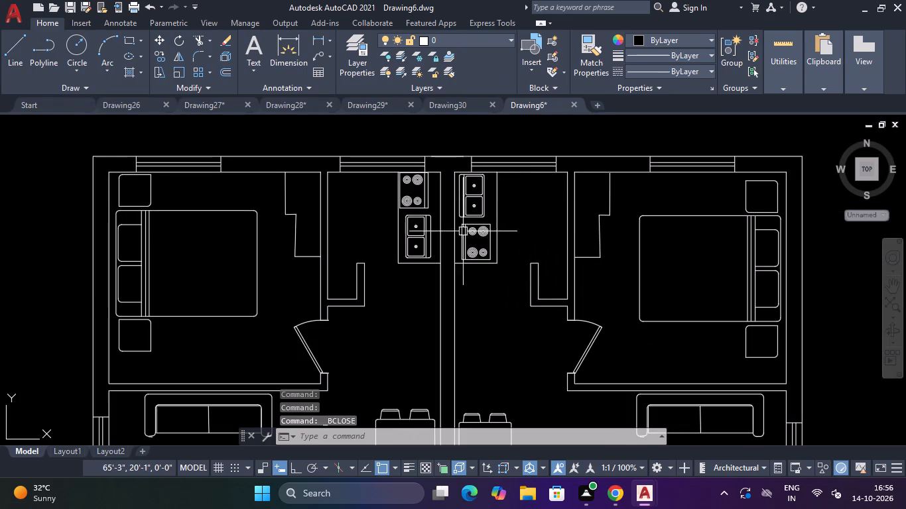
scroll(409, 225, up, 1)
scroll(409, 225, down, 2)
scroll(410, 233, up, 2)
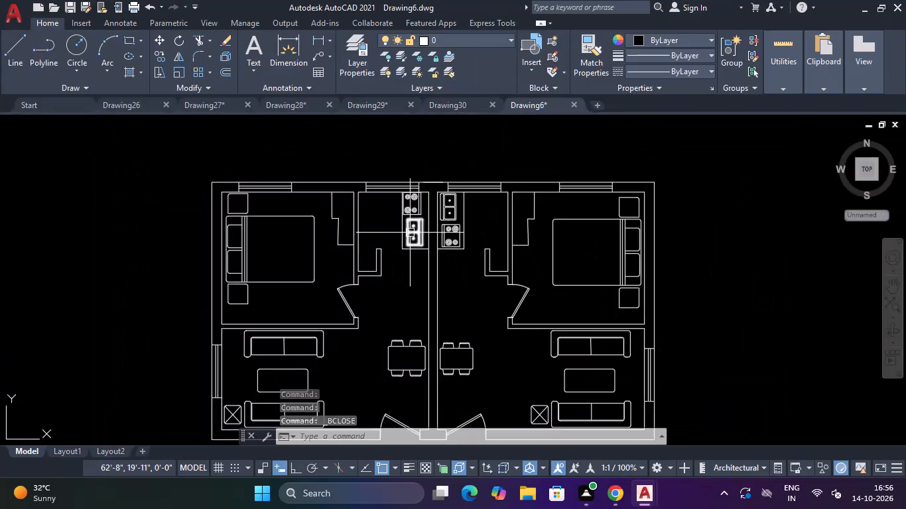
scroll(410, 233, up, 1)
scroll(411, 243, down, 3)
scroll(397, 327, down, 2)
scroll(379, 374, up, 1)
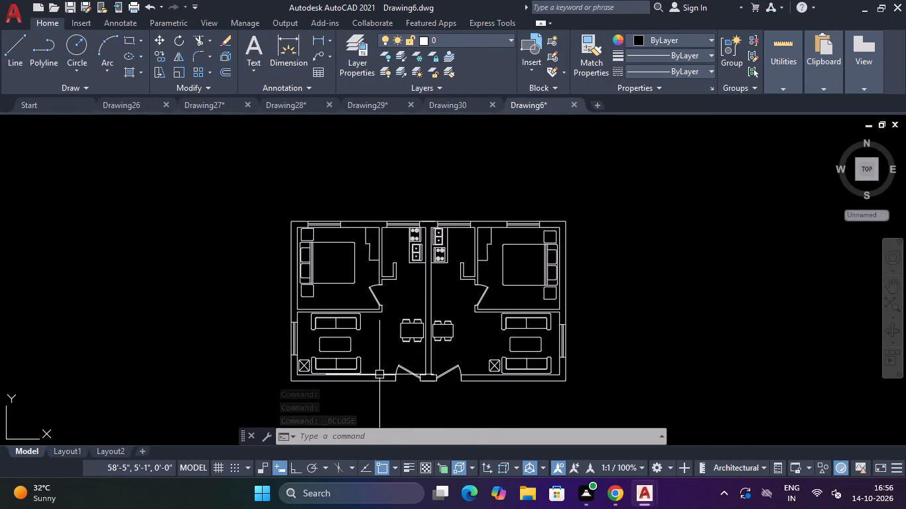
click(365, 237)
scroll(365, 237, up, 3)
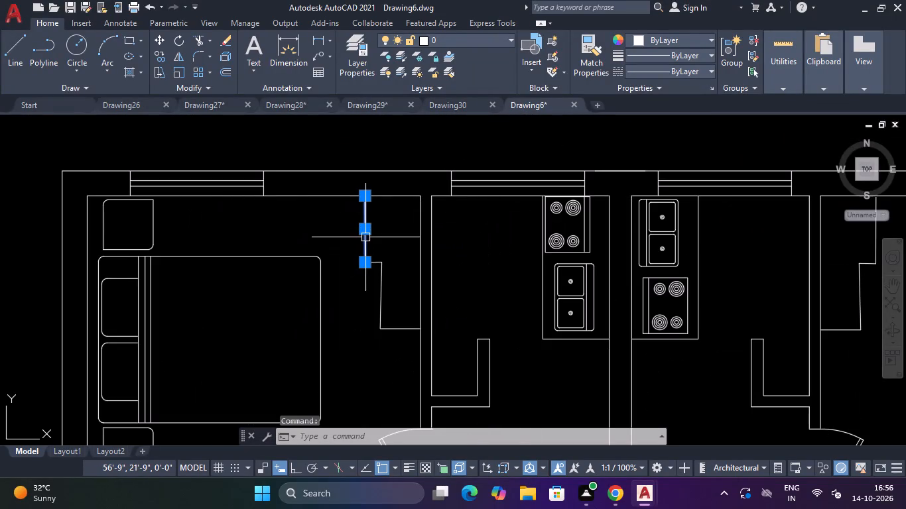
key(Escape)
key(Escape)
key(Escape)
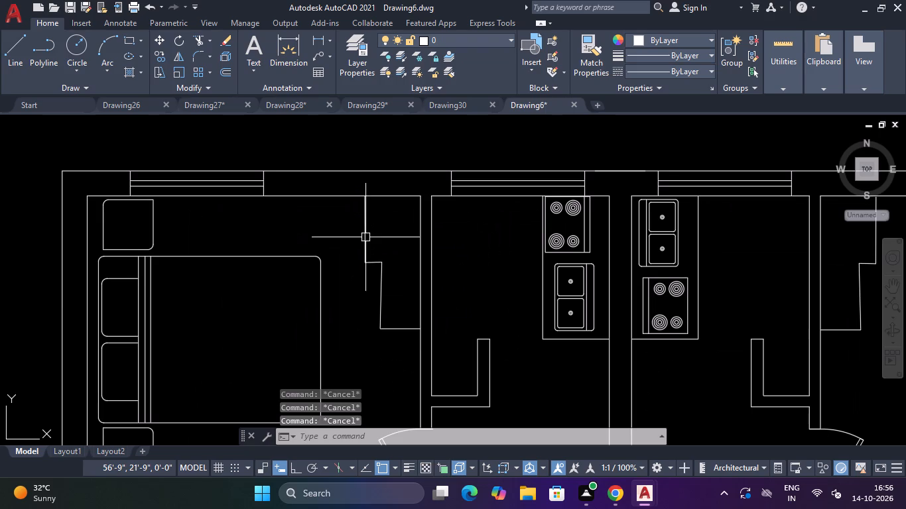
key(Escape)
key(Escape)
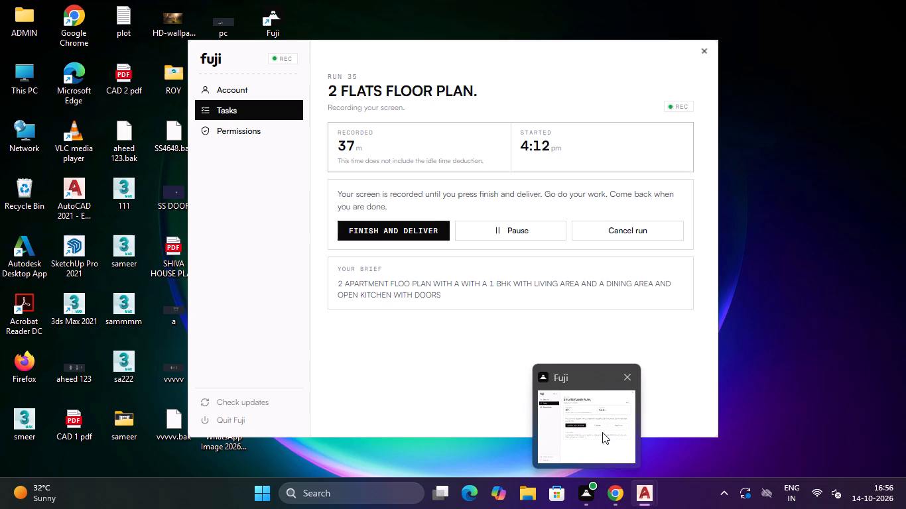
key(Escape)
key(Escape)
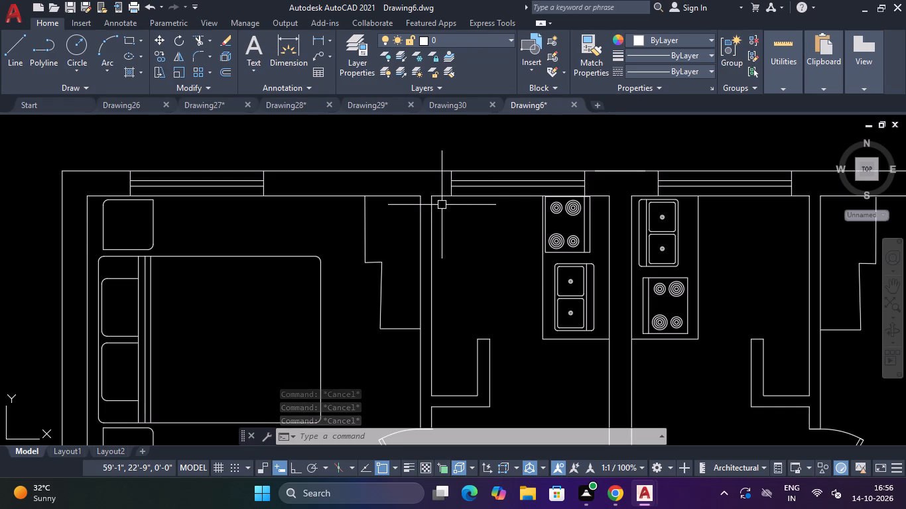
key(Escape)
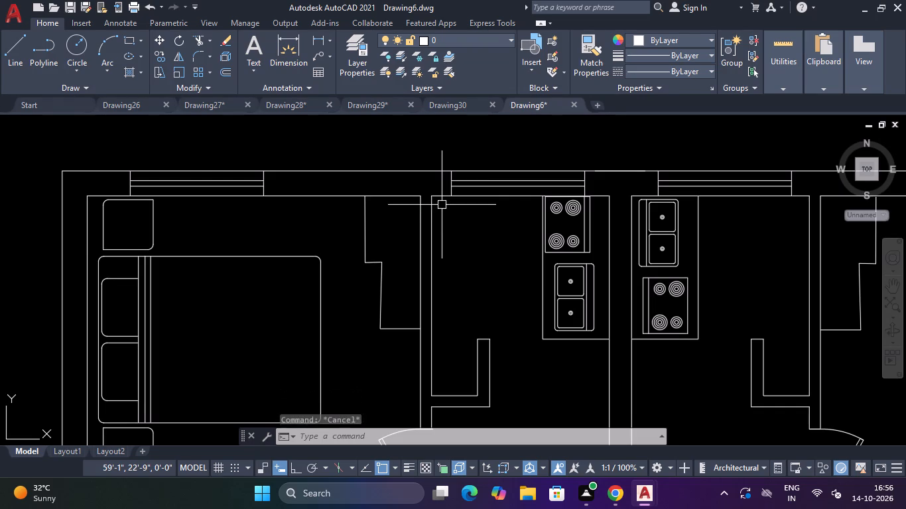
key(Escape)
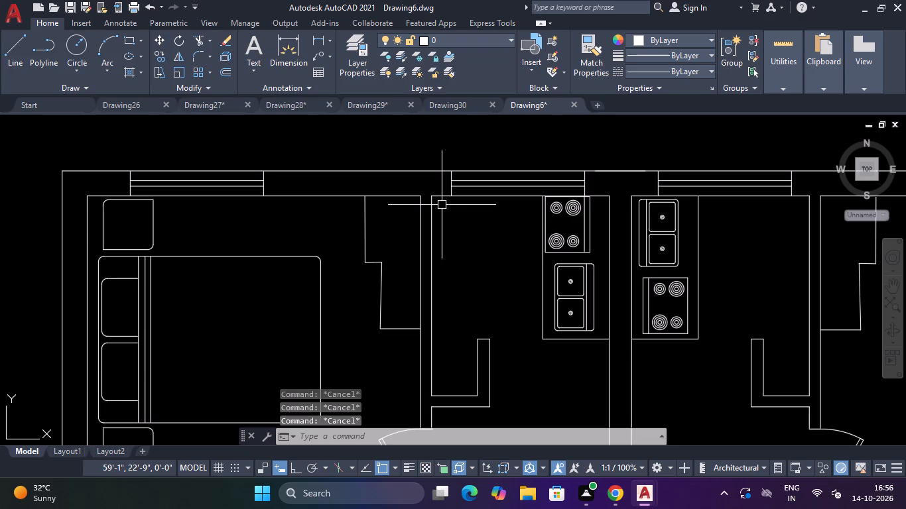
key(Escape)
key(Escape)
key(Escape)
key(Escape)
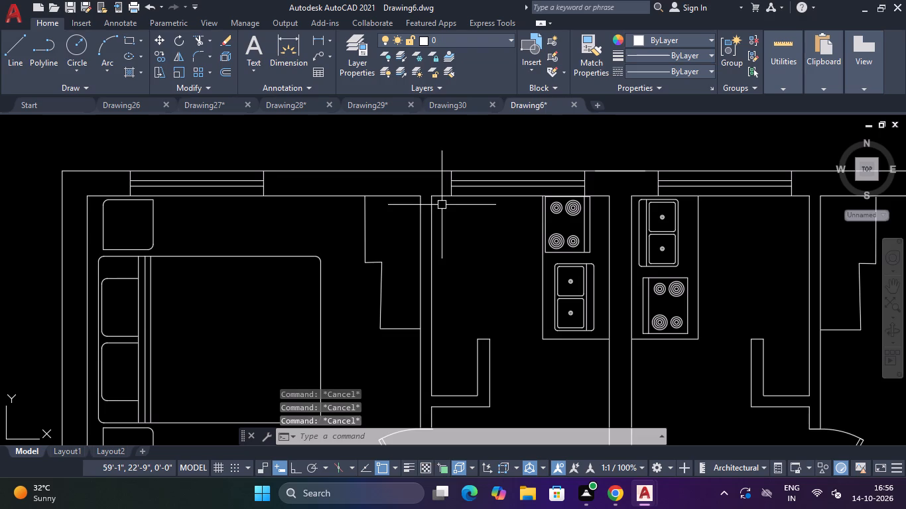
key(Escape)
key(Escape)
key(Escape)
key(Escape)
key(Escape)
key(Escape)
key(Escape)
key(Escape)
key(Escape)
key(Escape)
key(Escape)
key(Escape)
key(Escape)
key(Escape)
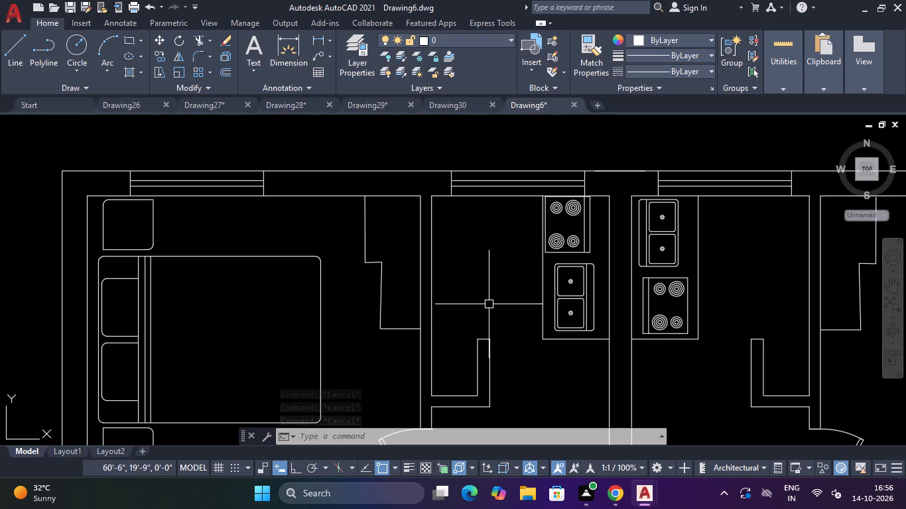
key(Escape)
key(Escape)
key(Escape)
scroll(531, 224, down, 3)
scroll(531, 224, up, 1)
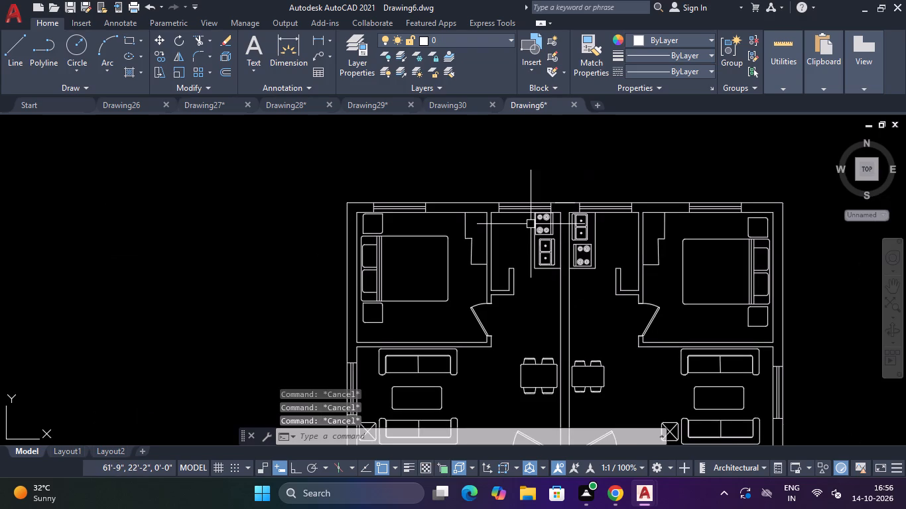
Insert the Refrigerator-2 door - 36 in top block from Kitchens.dwg in DesignCenter into the empty space beside the left unit.
key(ctrl+2)
scroll(101, 237, down, 4)
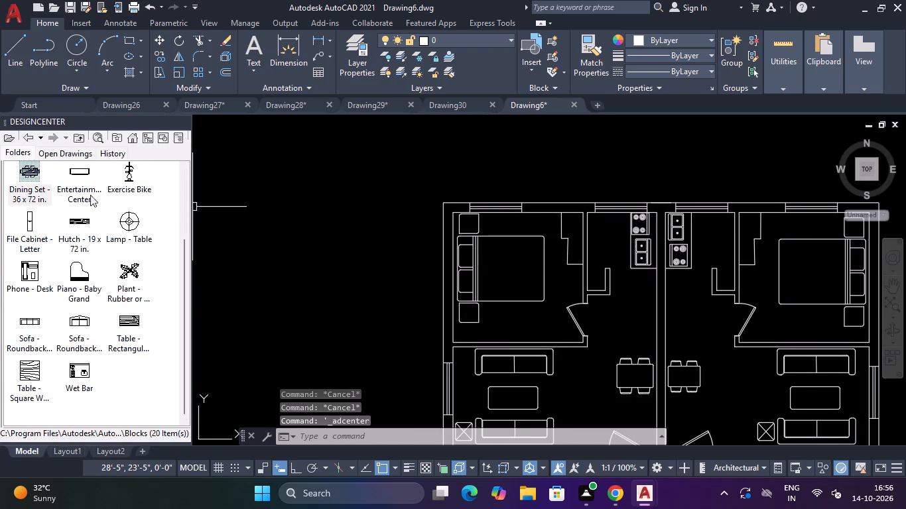
click(80, 141)
click(80, 141)
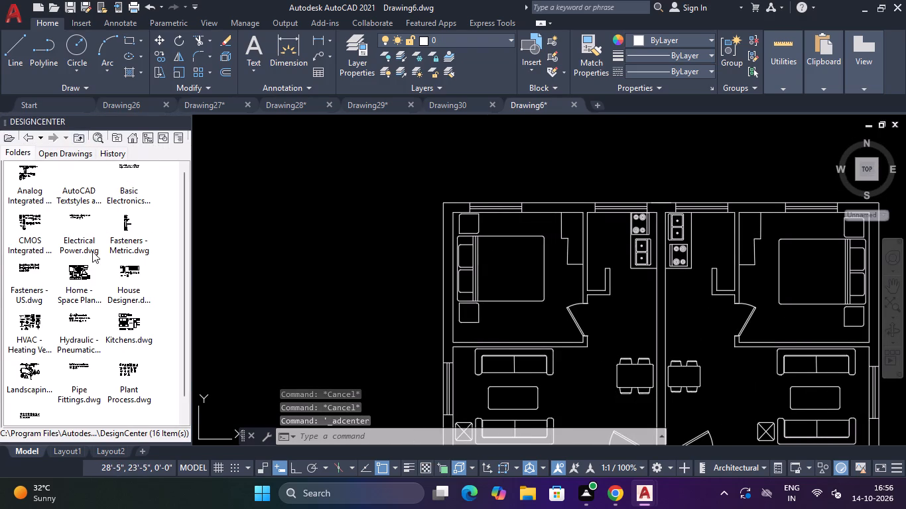
double_click(130, 329)
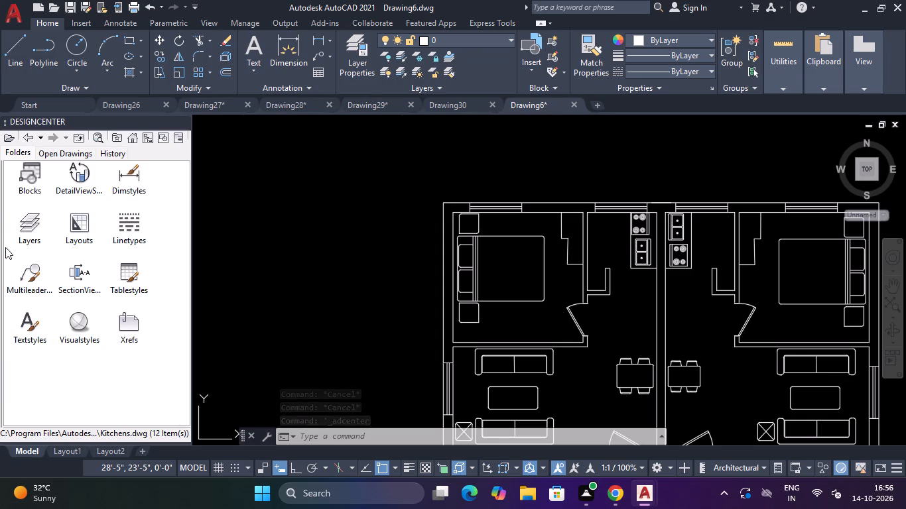
double_click(24, 182)
scroll(93, 219, down, 4)
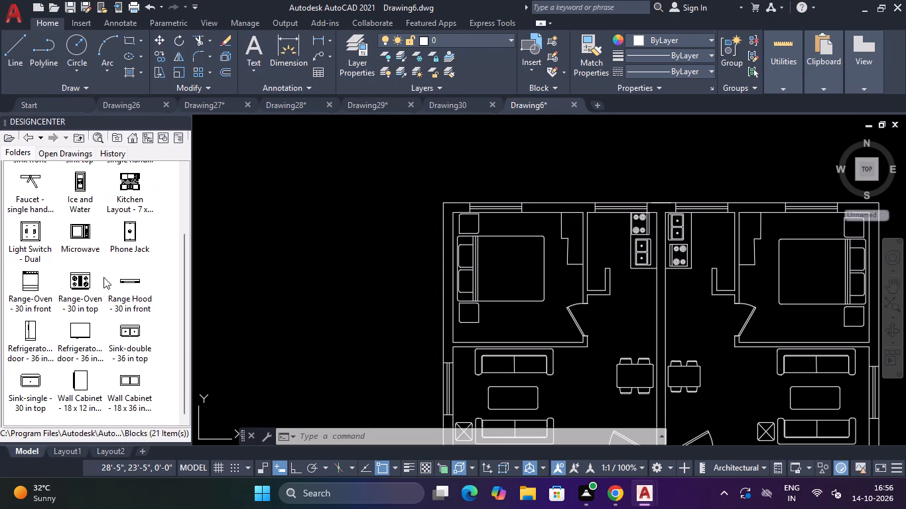
click(86, 325)
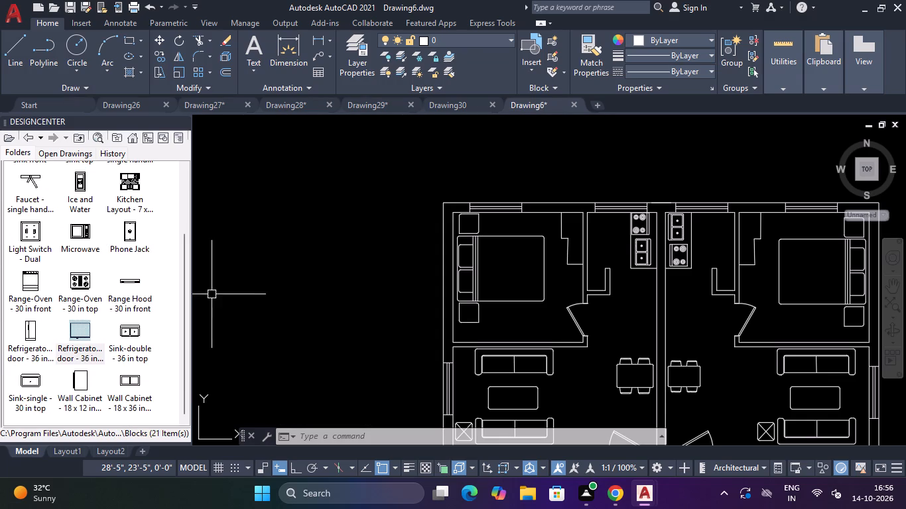
drag(78, 330, 321, 250)
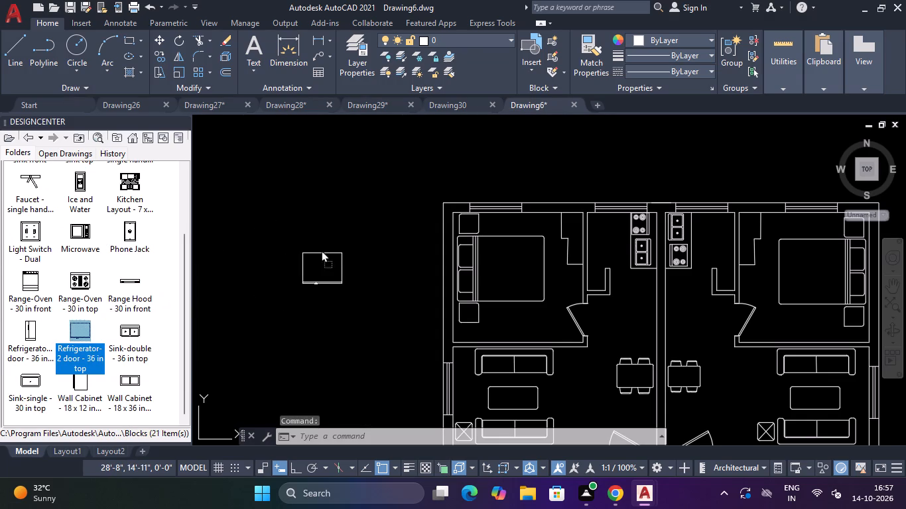
drag(321, 250, 338, 248)
key(Escape)
Scale down the inserted refrigerator block slightly from its lower-left corner.
click(388, 226)
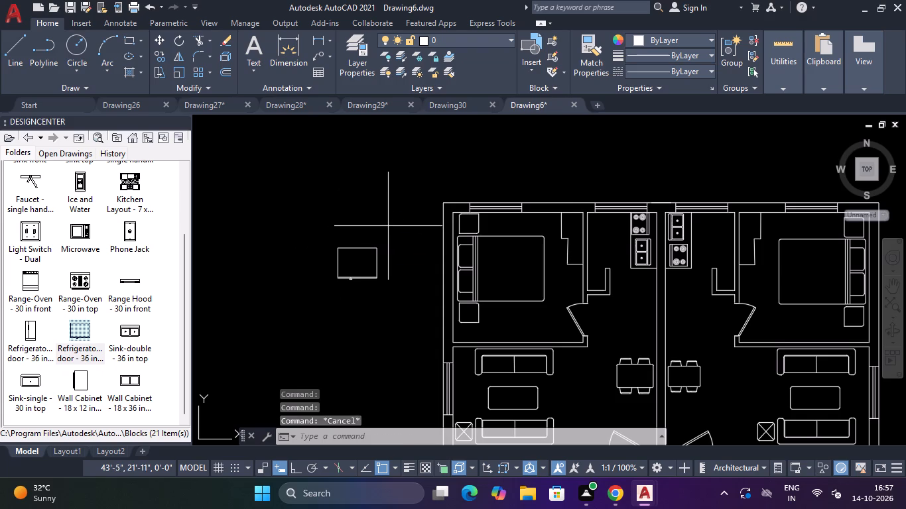
click(329, 306)
text(SC)
key(space)
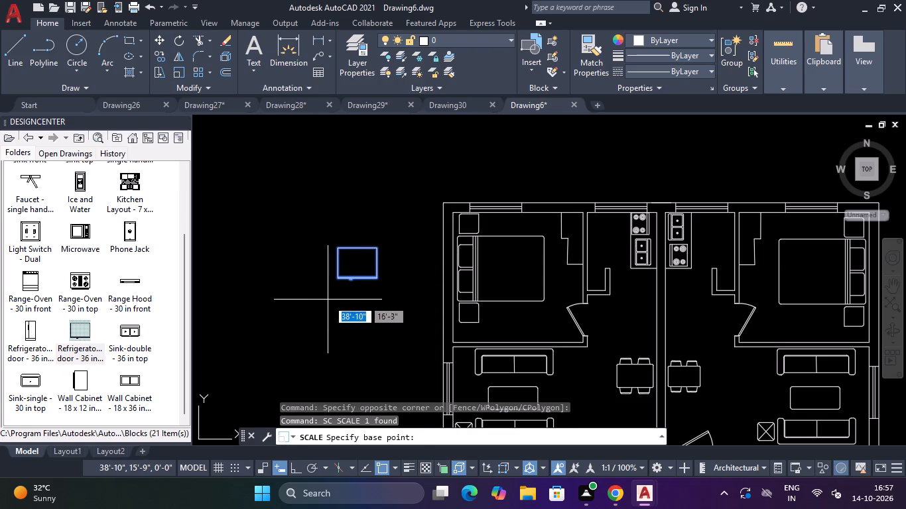
click(333, 283)
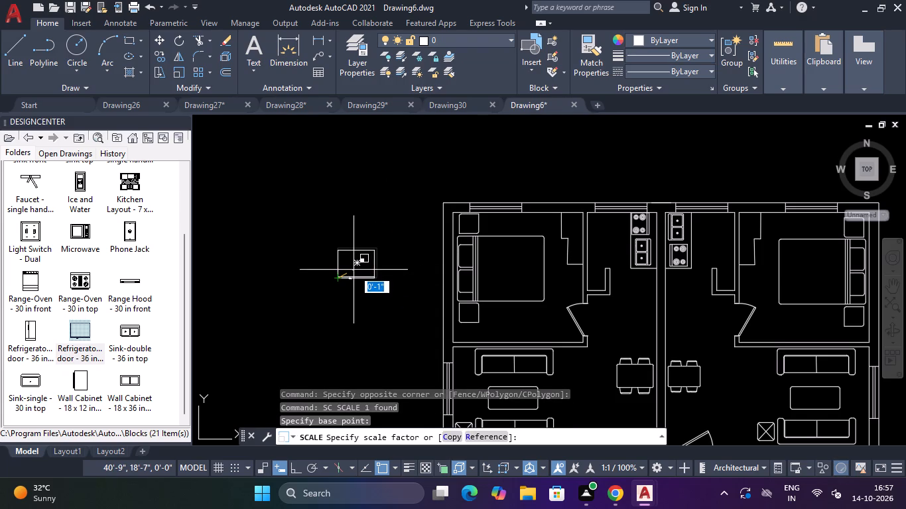
click(352, 270)
Move the refrigerator into the left unit's kitchen, in the upper corner opposite the range.
drag(376, 229, 376, 241)
click(352, 290)
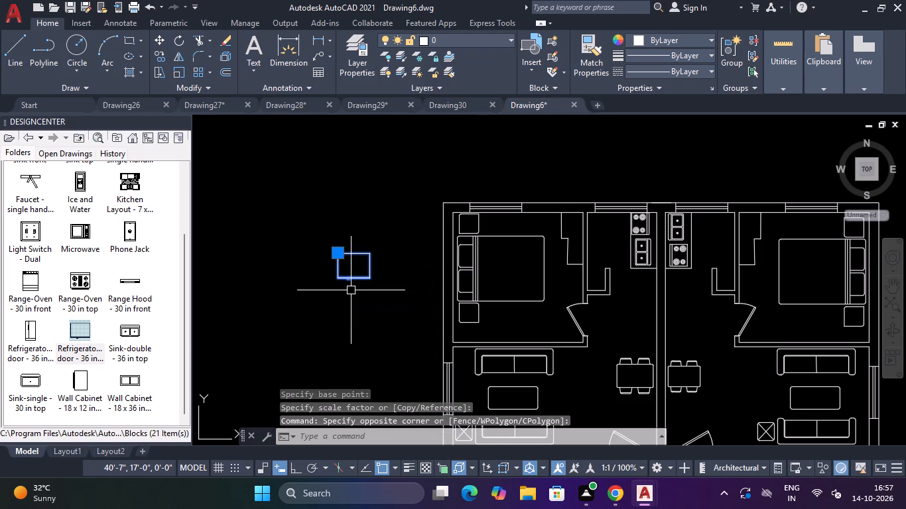
text(M)
key(space)
click(354, 267)
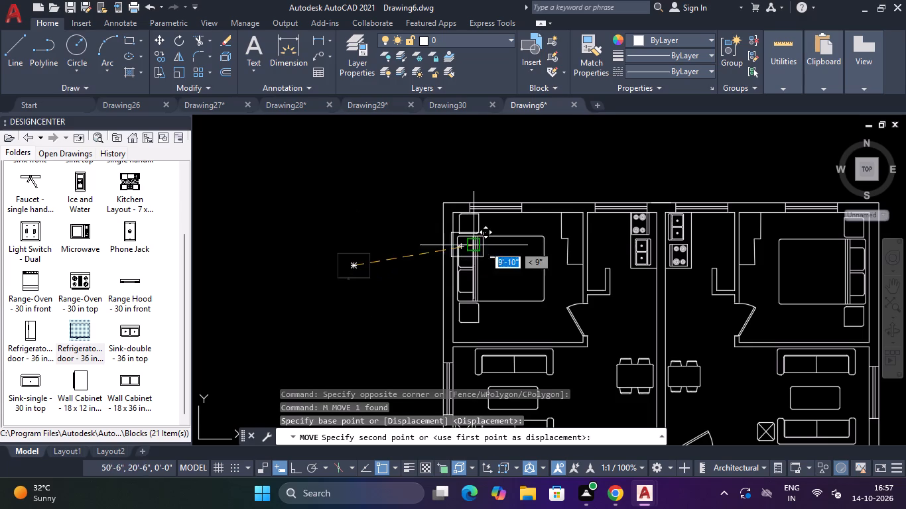
scroll(599, 233, up, 2)
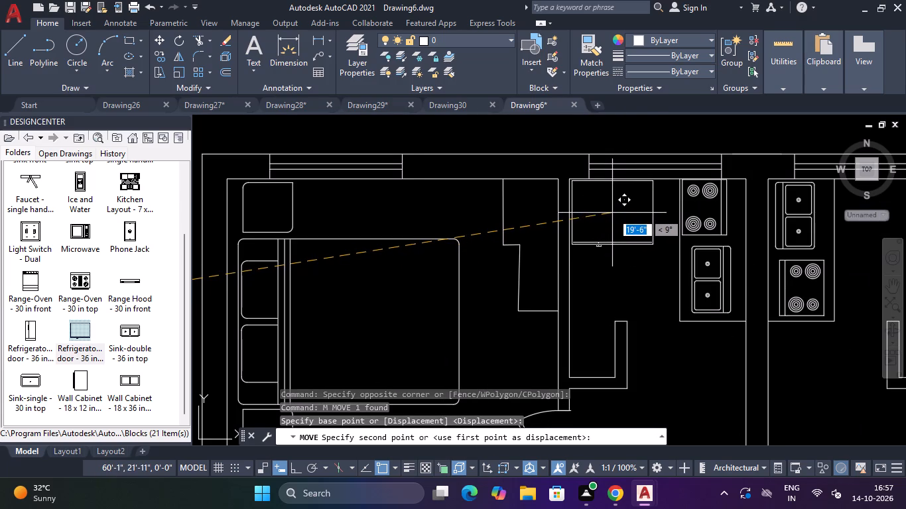
click(612, 213)
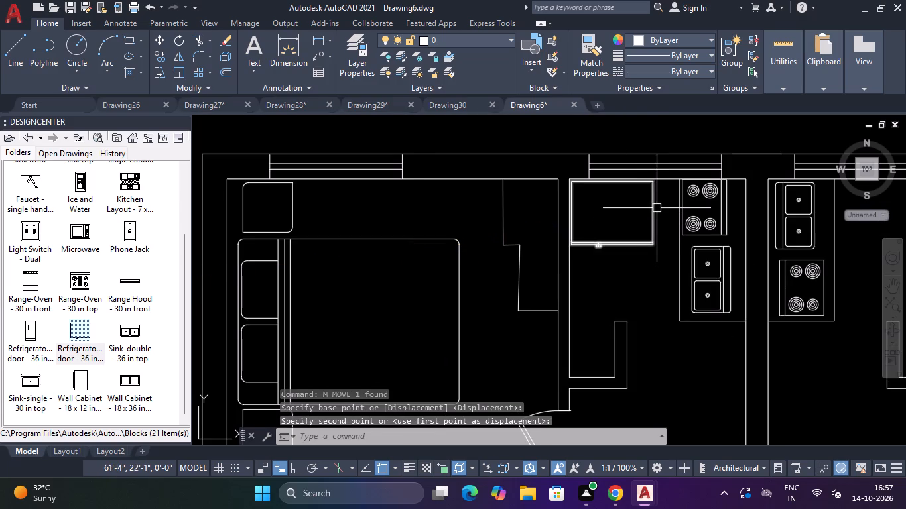
Scale the refrigerator down further from its lower-left corner to about two-thirds of its size.
click(657, 207)
click(638, 227)
text(SC)
key(space)
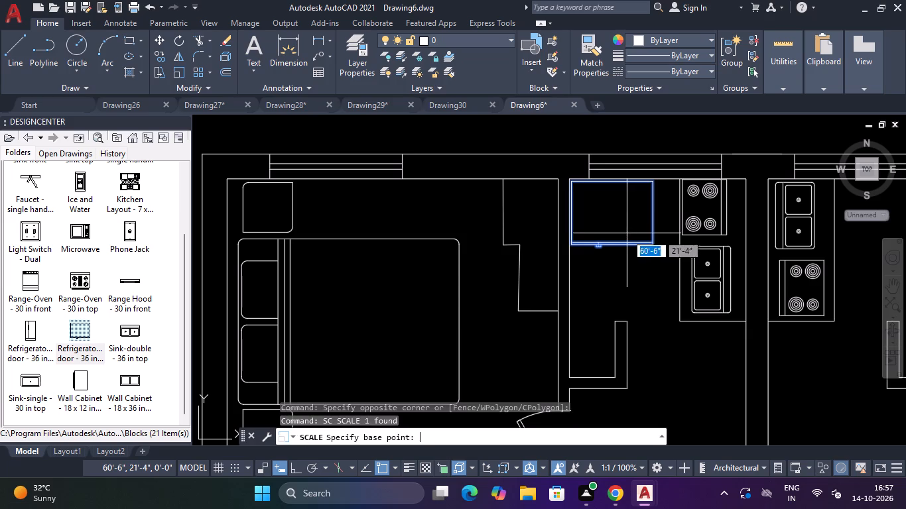
click(574, 247)
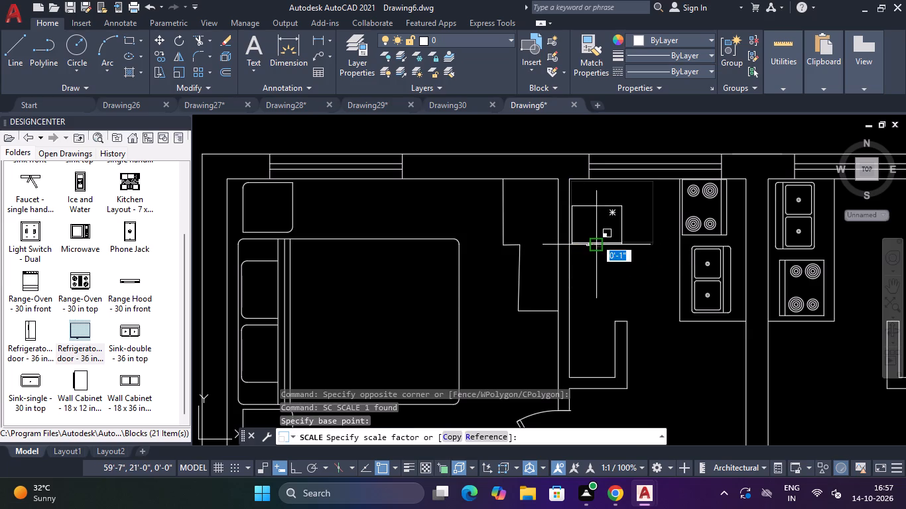
click(596, 237)
Move the reduced refrigerator up against the kitchen's window wall in the left unit.
drag(641, 184, 619, 215)
click(612, 230)
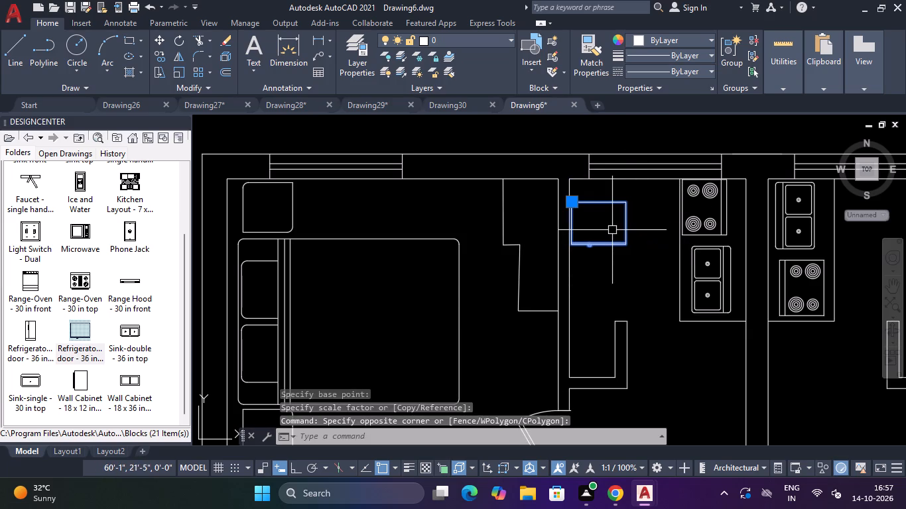
key(m)
key(space)
click(599, 222)
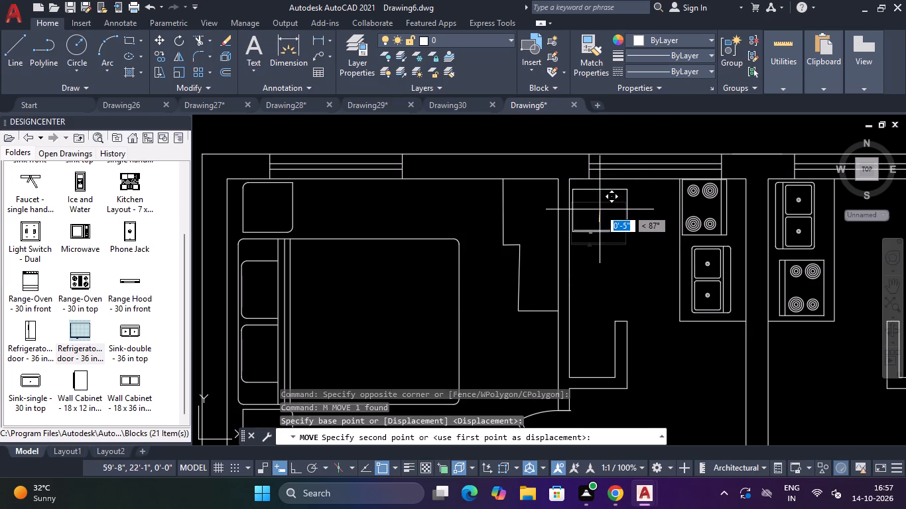
click(600, 207)
Copy the refrigerator horizontally into the right unit's kitchen, in the upper corner beside the bedroom wall.
drag(632, 195, 626, 201)
click(604, 244)
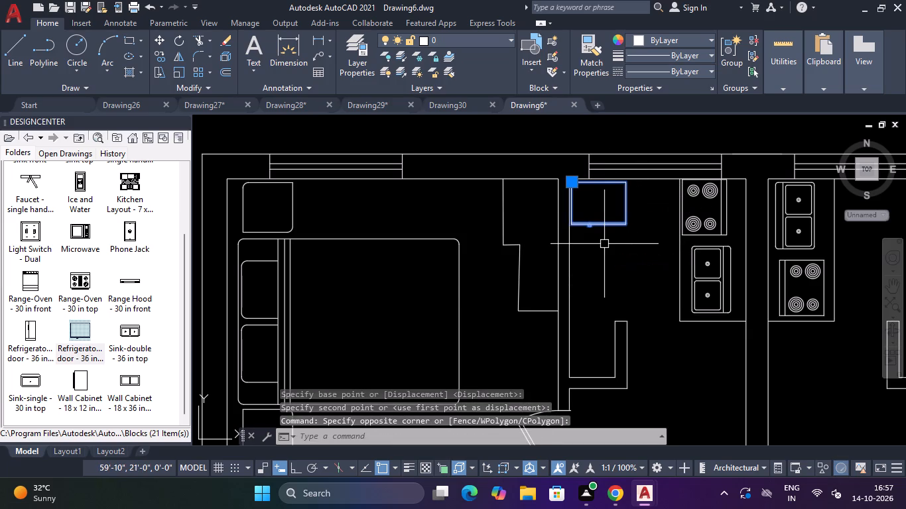
key(c)
key(o)
key(Return)
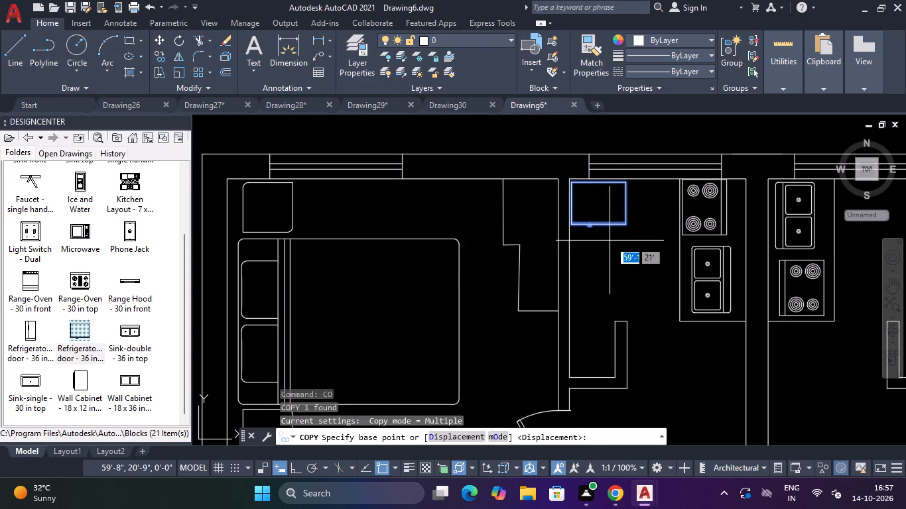
click(600, 205)
scroll(713, 245, down, 1)
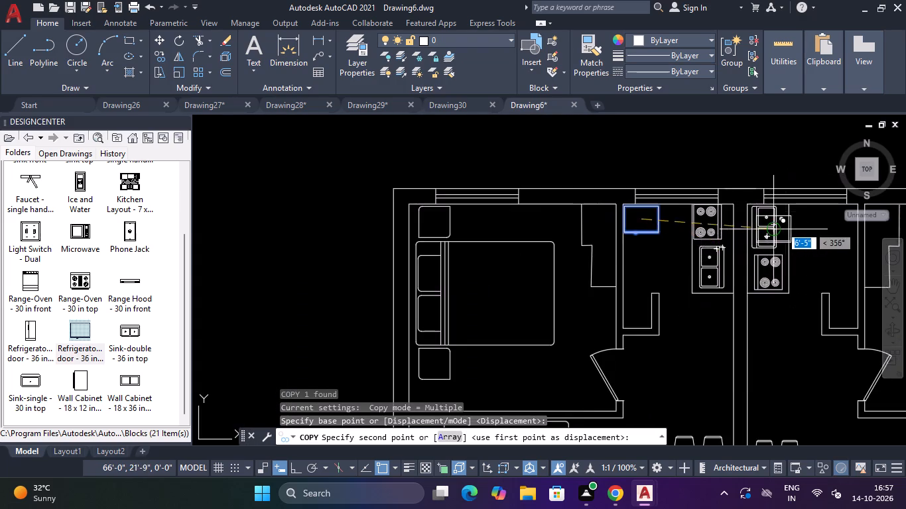
scroll(786, 226, down, 2)
scroll(811, 224, up, 4)
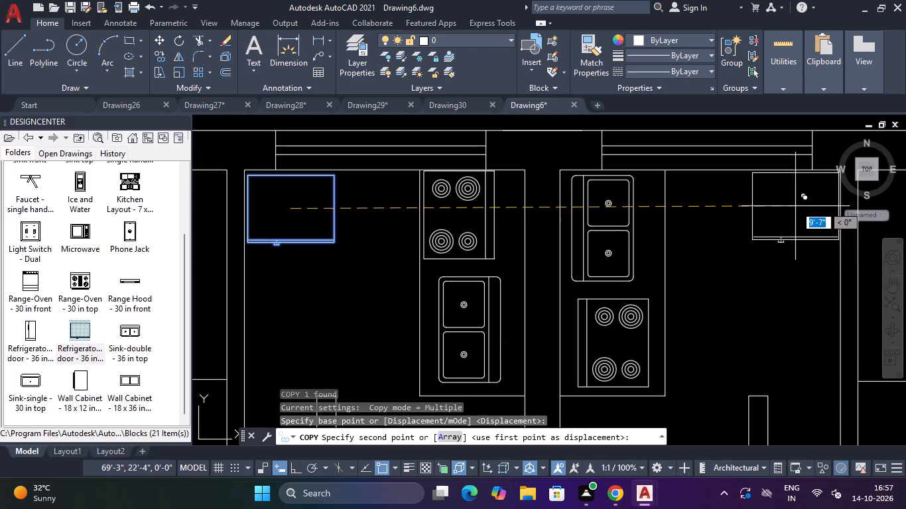
click(792, 207)
key(Escape)
scroll(771, 250, down, 2)
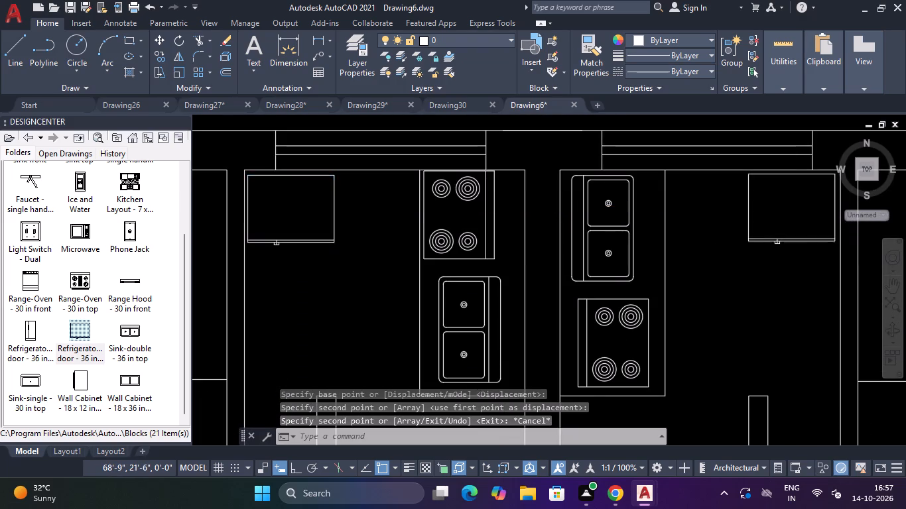
key(Escape)
key(Escape)
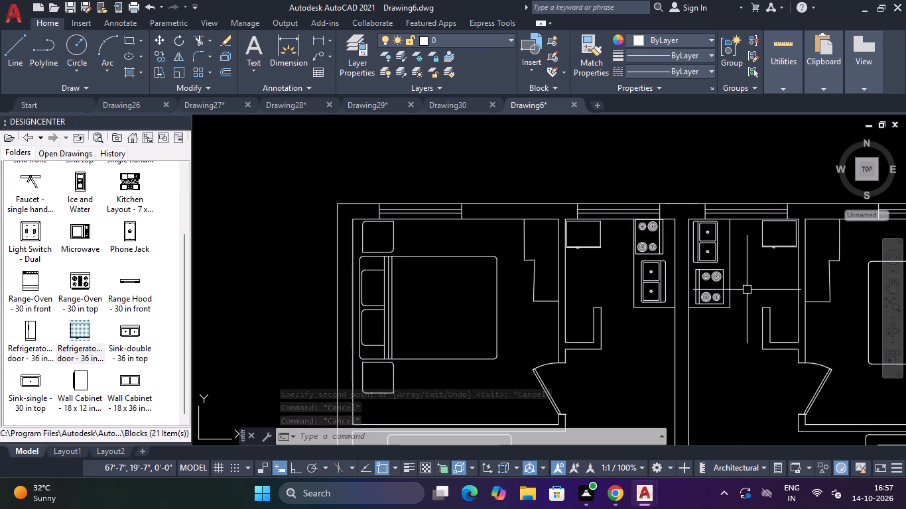
key(Escape)
key(Escape)
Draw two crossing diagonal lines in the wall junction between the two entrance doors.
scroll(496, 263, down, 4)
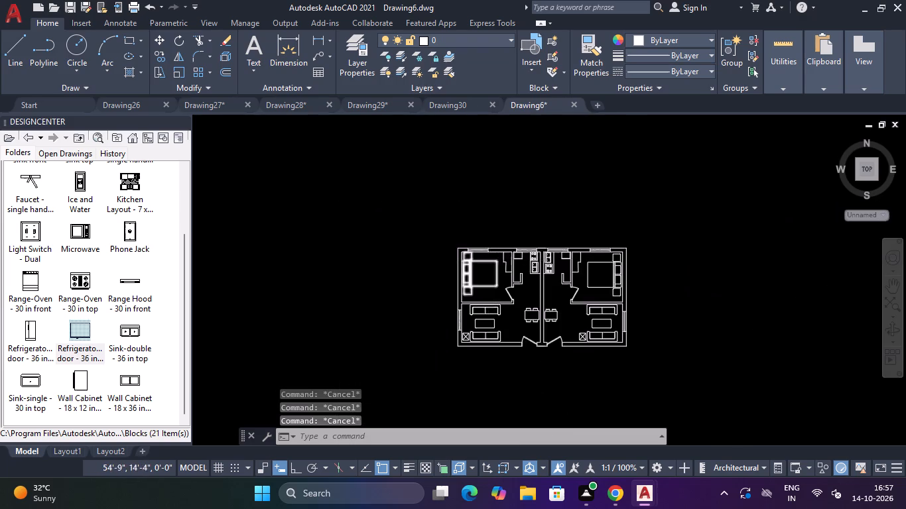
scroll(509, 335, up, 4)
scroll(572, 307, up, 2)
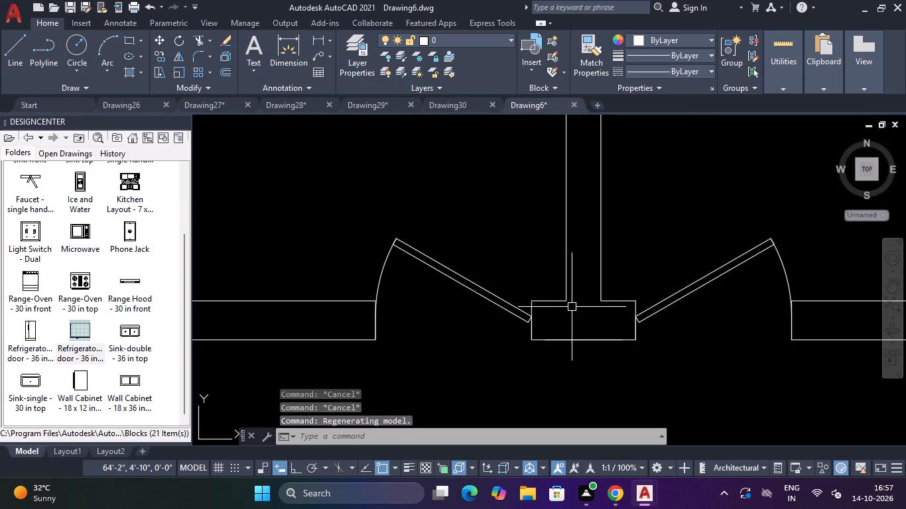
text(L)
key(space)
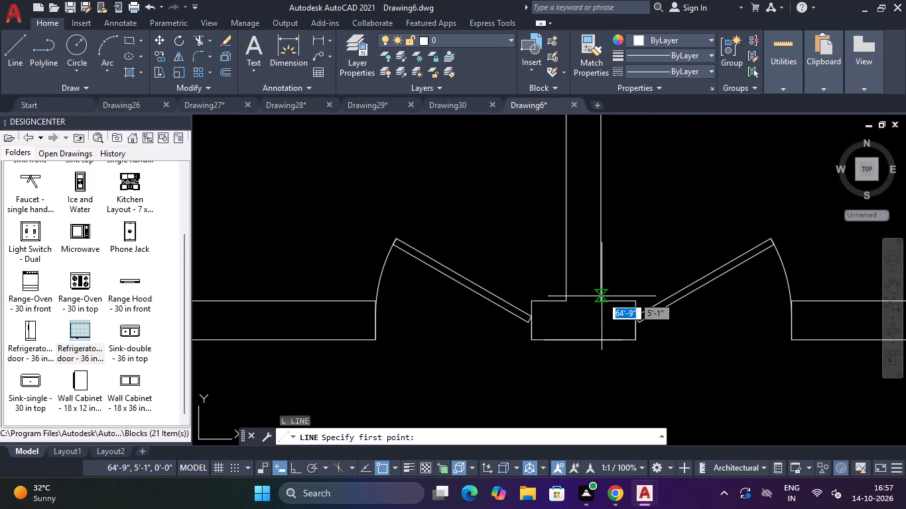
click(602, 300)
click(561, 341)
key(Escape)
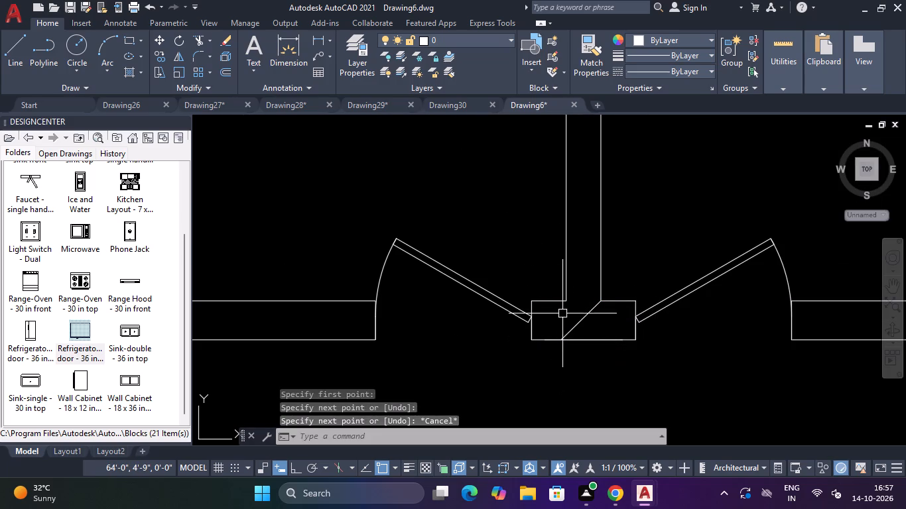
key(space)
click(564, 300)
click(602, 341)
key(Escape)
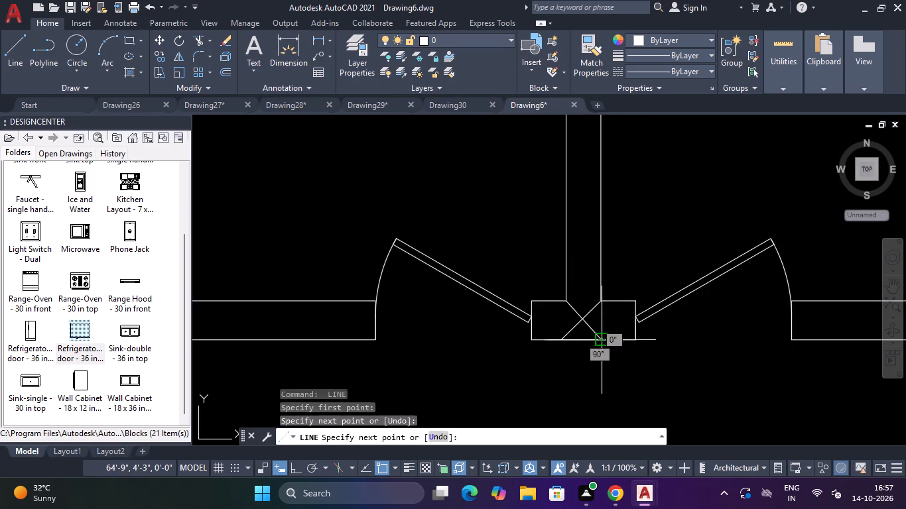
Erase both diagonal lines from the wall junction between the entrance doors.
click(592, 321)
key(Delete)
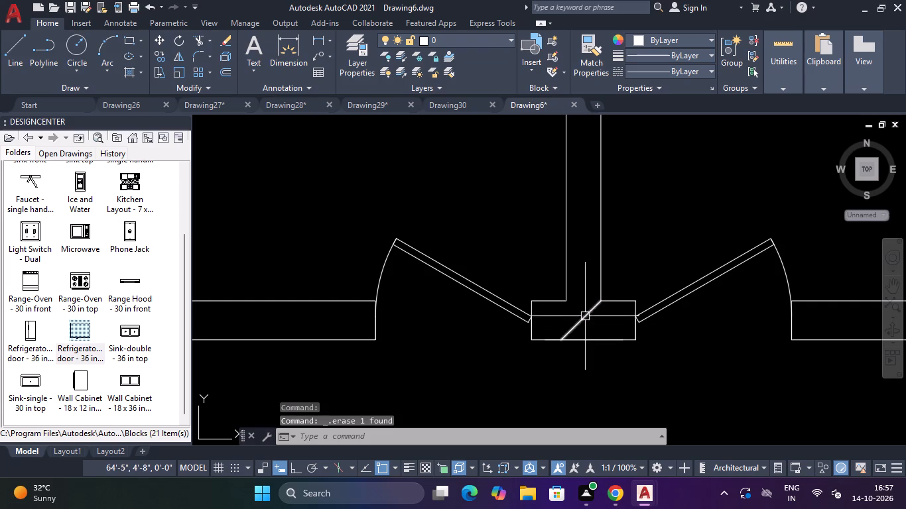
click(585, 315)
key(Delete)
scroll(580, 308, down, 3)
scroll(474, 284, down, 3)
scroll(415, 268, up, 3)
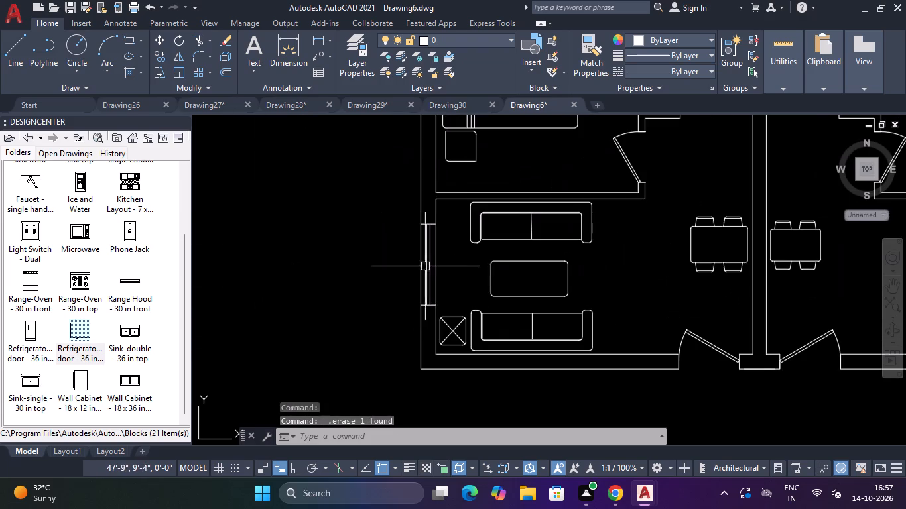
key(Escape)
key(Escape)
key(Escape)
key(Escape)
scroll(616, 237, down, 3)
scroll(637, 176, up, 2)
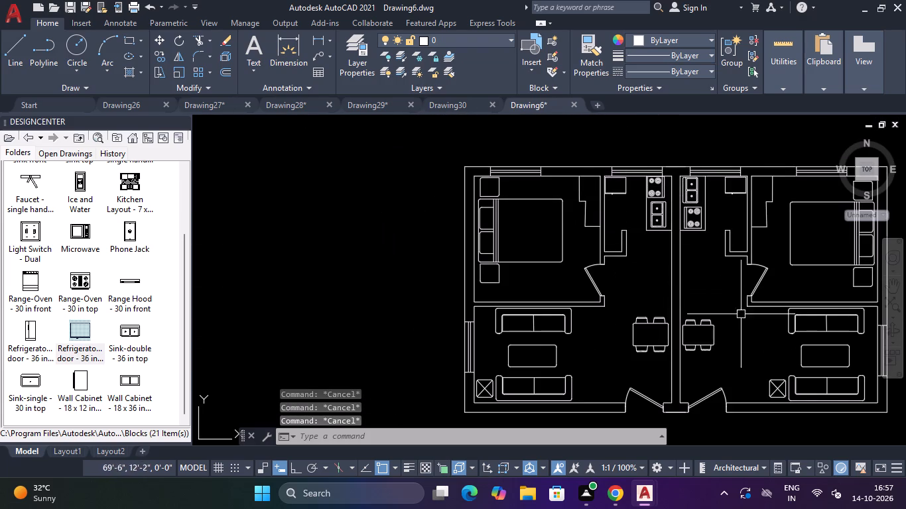
Open the Refrigerator-2 door - 36 in top block from the left unit's kitchen for block editing.
scroll(785, 274, down, 2)
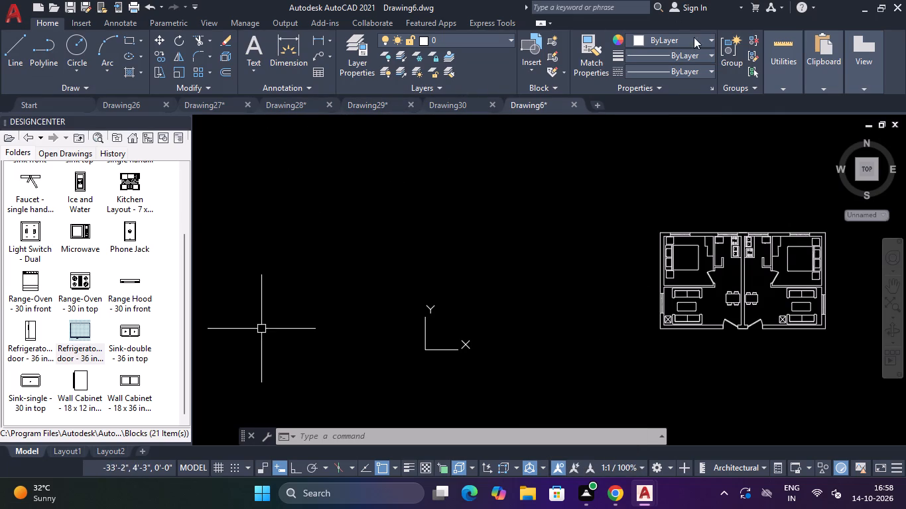
scroll(748, 237, up, 6)
key(Escape)
key(Escape)
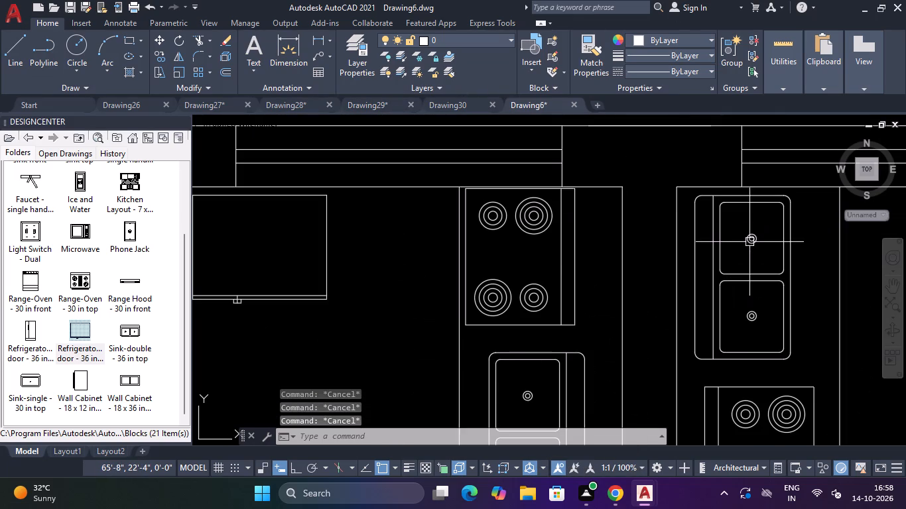
key(Escape)
scroll(525, 227, down, 3)
scroll(525, 227, up, 3)
key(Escape)
key(Escape)
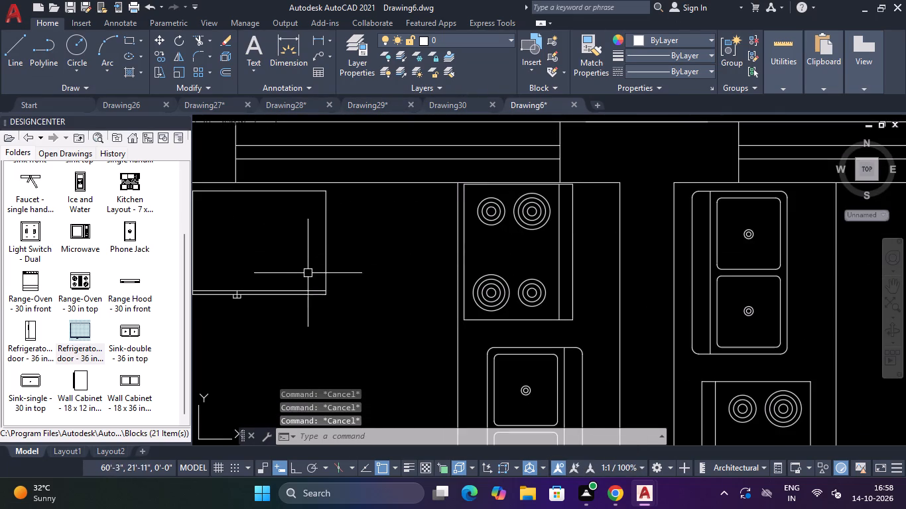
double_click(285, 290)
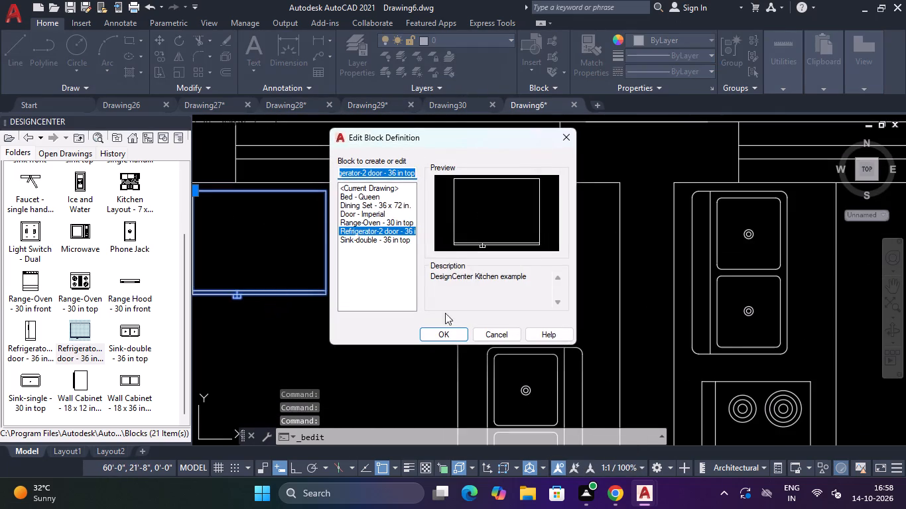
click(451, 333)
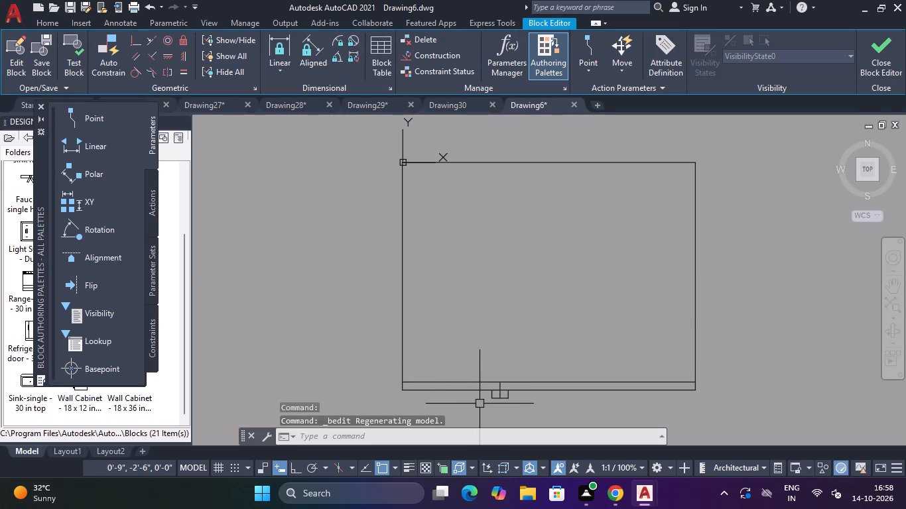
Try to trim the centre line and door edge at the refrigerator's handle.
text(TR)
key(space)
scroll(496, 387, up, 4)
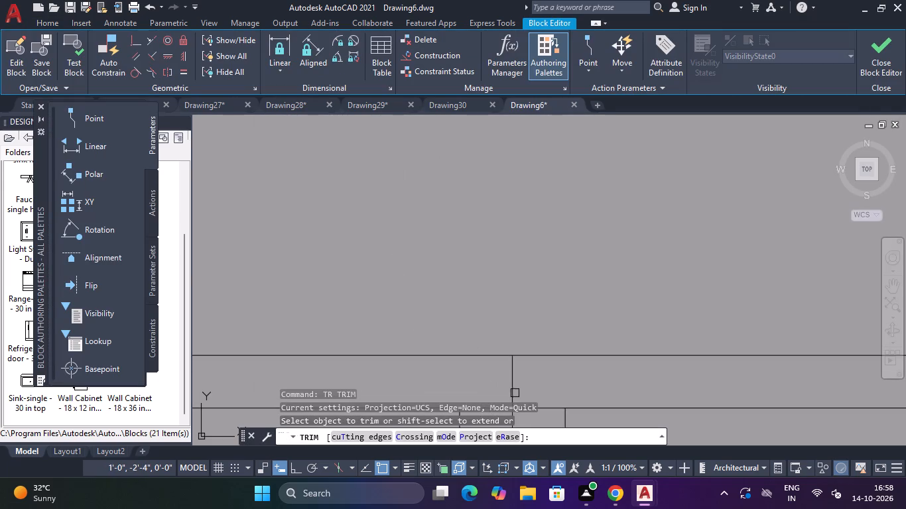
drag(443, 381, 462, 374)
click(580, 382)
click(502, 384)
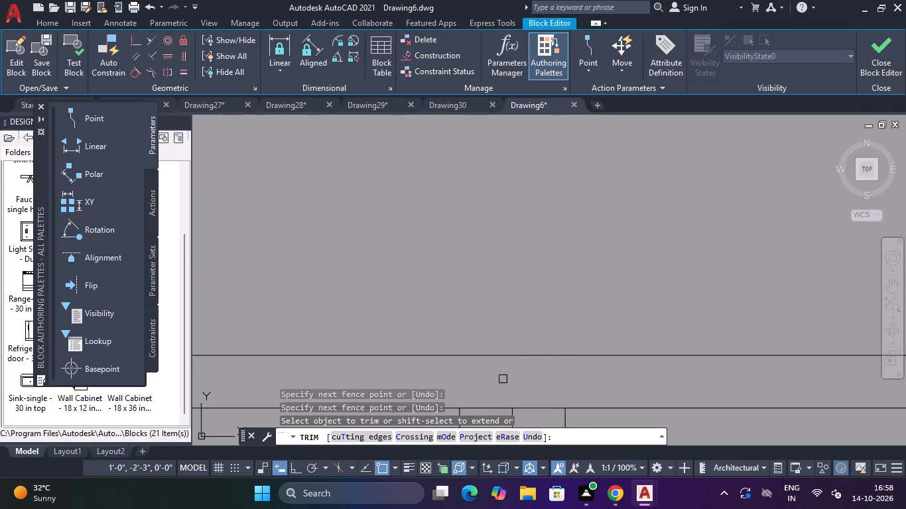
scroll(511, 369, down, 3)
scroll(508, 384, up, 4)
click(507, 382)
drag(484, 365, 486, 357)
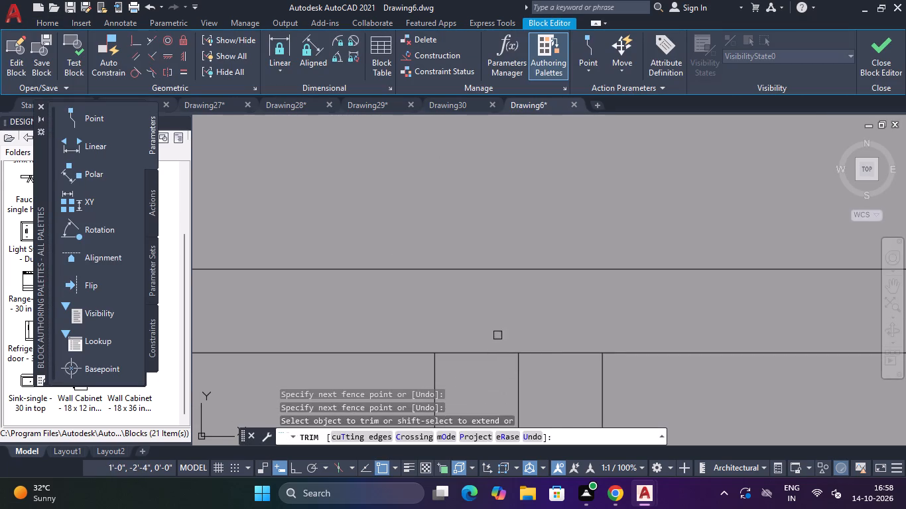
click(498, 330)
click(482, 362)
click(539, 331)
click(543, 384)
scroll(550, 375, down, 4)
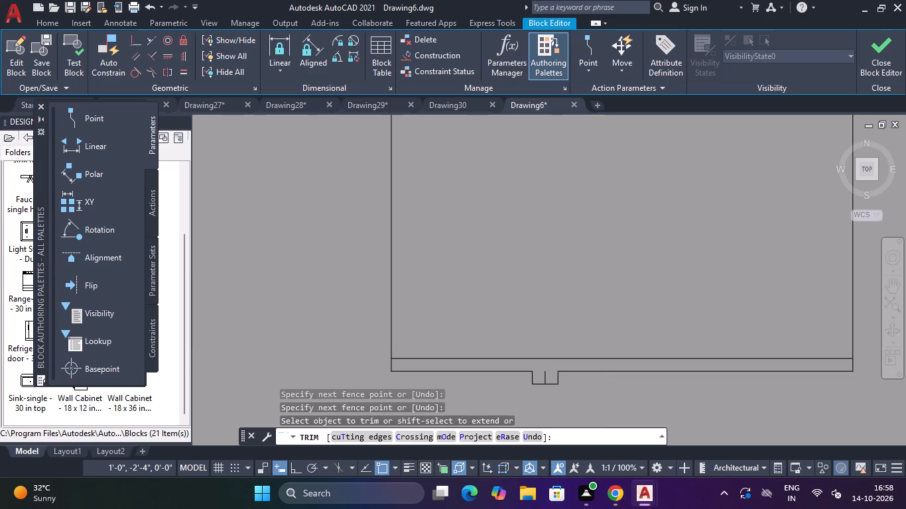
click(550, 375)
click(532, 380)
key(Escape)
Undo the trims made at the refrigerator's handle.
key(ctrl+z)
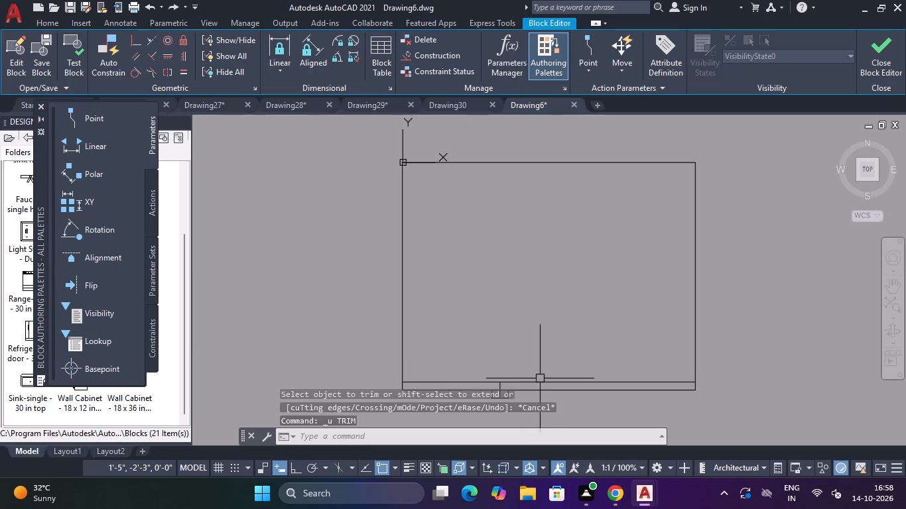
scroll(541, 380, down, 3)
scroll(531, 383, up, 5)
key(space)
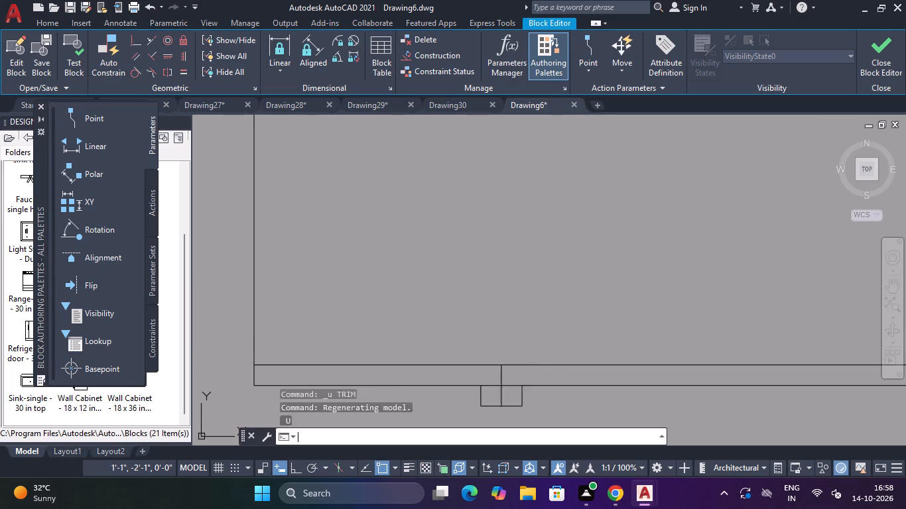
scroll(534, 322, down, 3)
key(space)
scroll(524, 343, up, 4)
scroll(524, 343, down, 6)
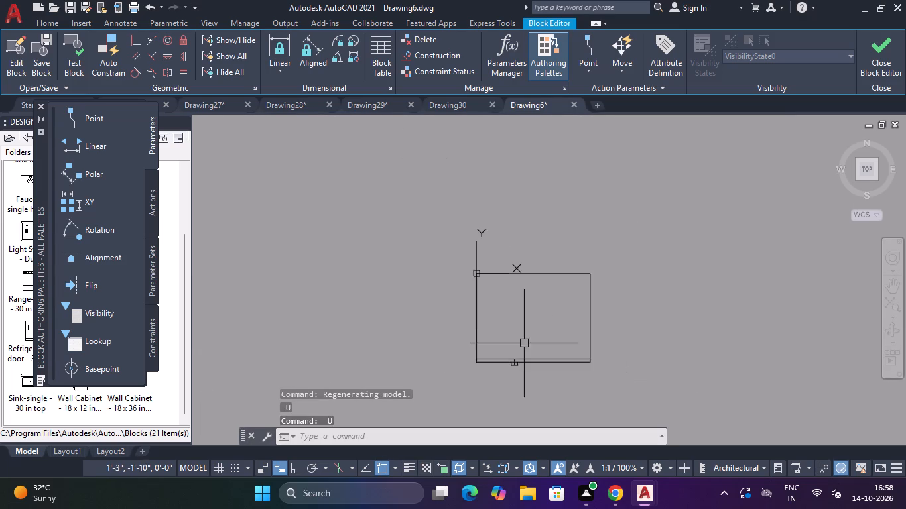
Trim the handle's vertical centre line and the door's front edge between the handle's sides in the refrigerator block.
key(Escape)
key(Escape)
key(Escape)
key(Escape)
text(TR)
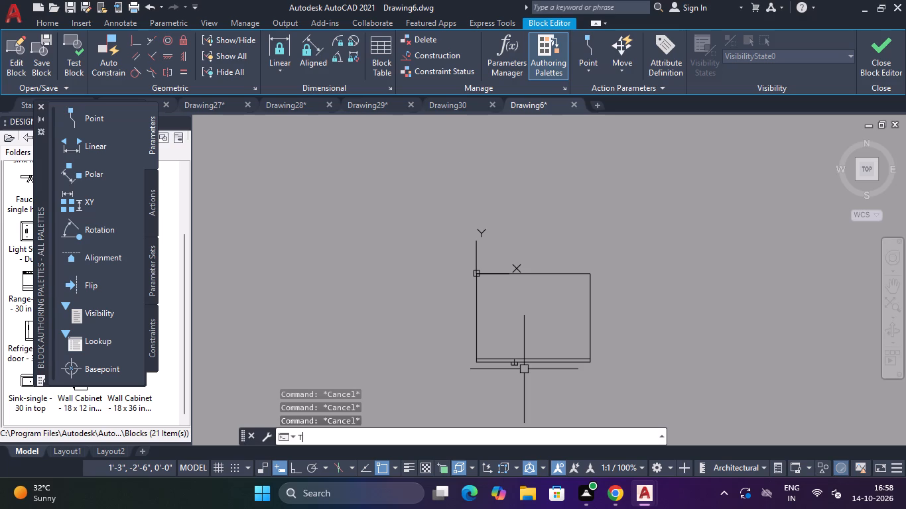
key(space)
scroll(508, 367, up, 7)
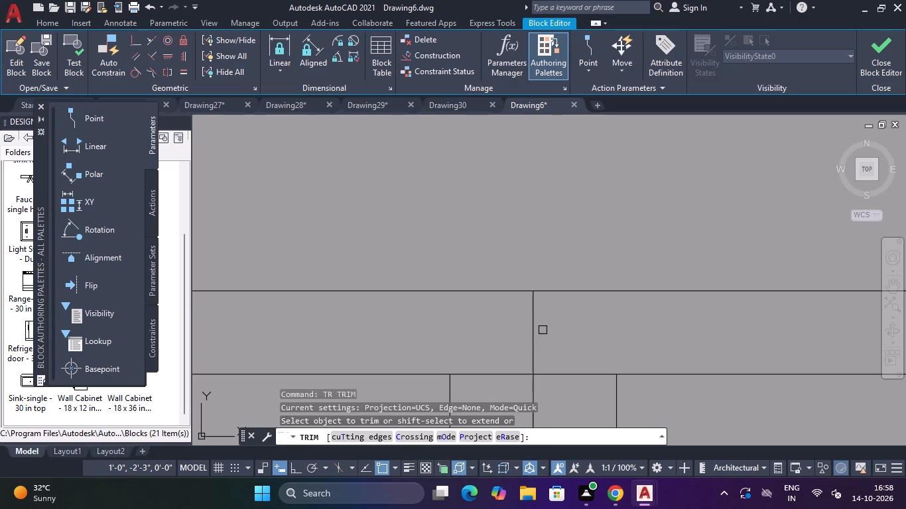
click(543, 331)
click(511, 337)
drag(530, 337, 528, 343)
click(517, 396)
click(544, 345)
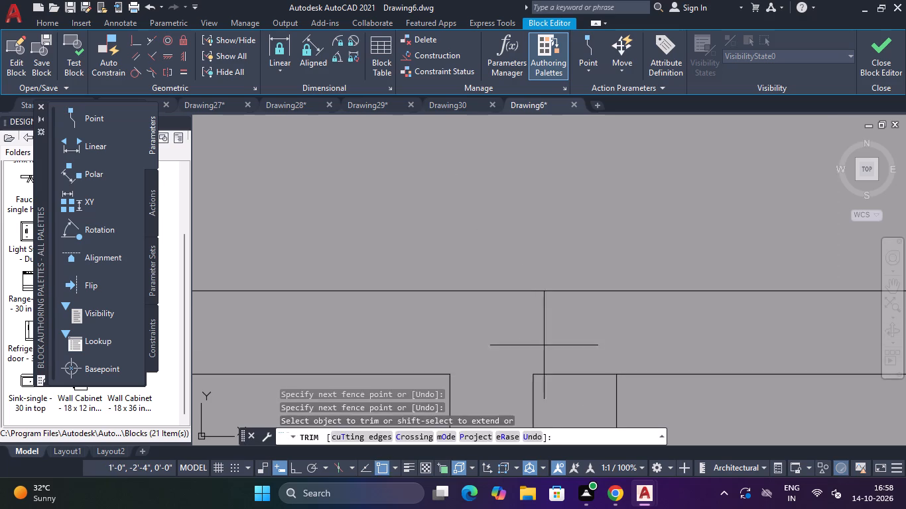
click(553, 392)
click(558, 392)
click(532, 396)
scroll(548, 370, down, 3)
scroll(545, 381, up, 2)
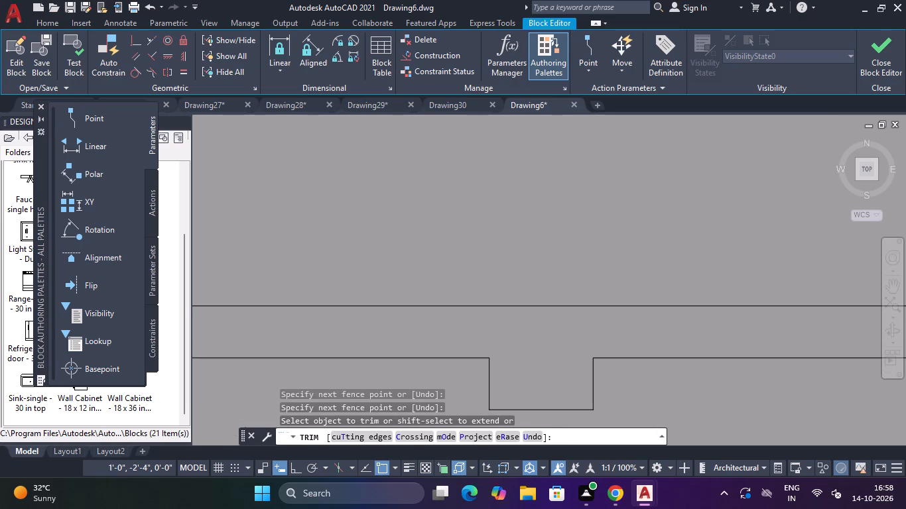
Close the block editor and save the changes to Refrigerator-2 door - 36 in top.
click(893, 66)
click(503, 217)
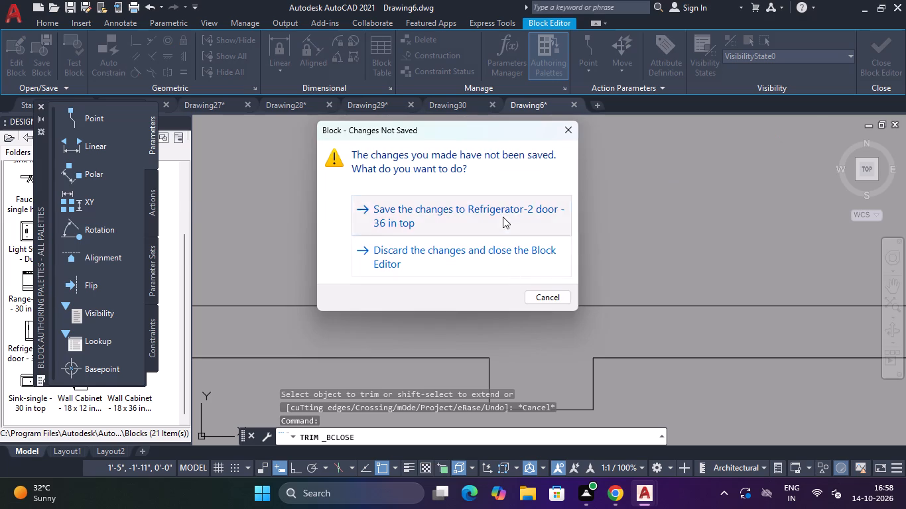
Draw a vertical line about 1" long from the left refrigerator's handle edge midpoint up to the door's inner line.
scroll(507, 216, down, 5)
scroll(478, 221, up, 4)
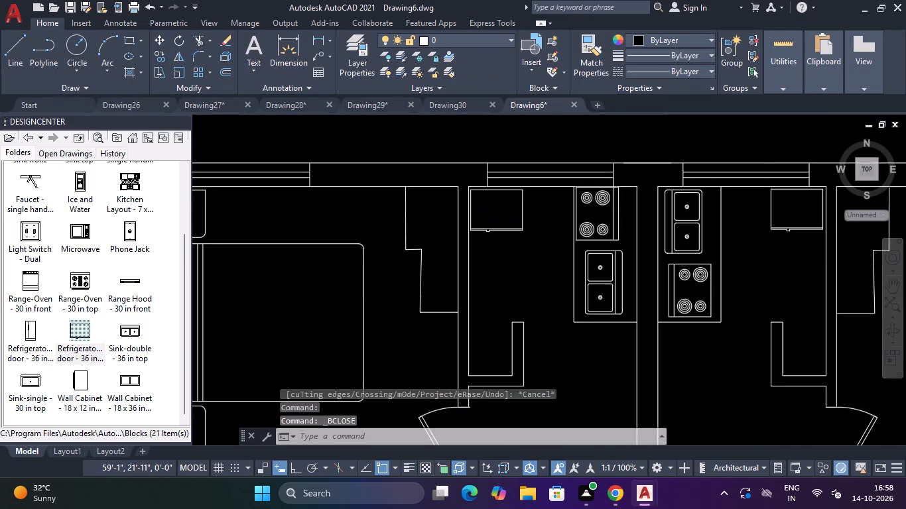
scroll(493, 228, up, 6)
key(l)
key(space)
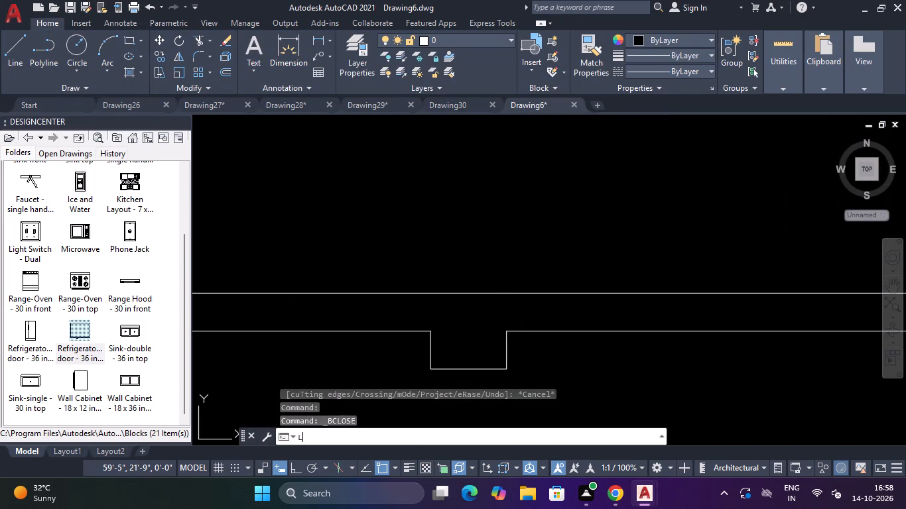
click(465, 372)
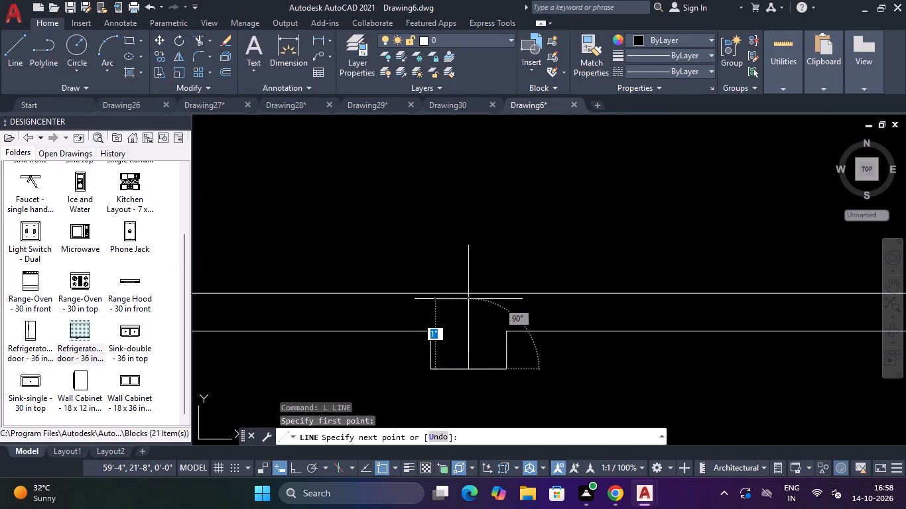
click(471, 294)
key(Escape)
Draw a vertical line about 1" long from the right refrigerator's handle edge midpoint up to the door's inner line.
scroll(481, 300, down, 8)
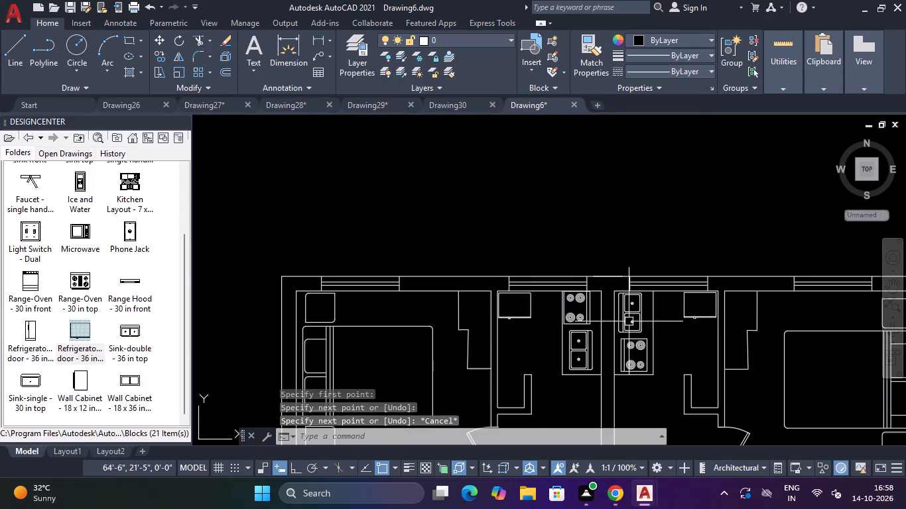
scroll(698, 315, up, 5)
scroll(661, 363, up, 3)
key(space)
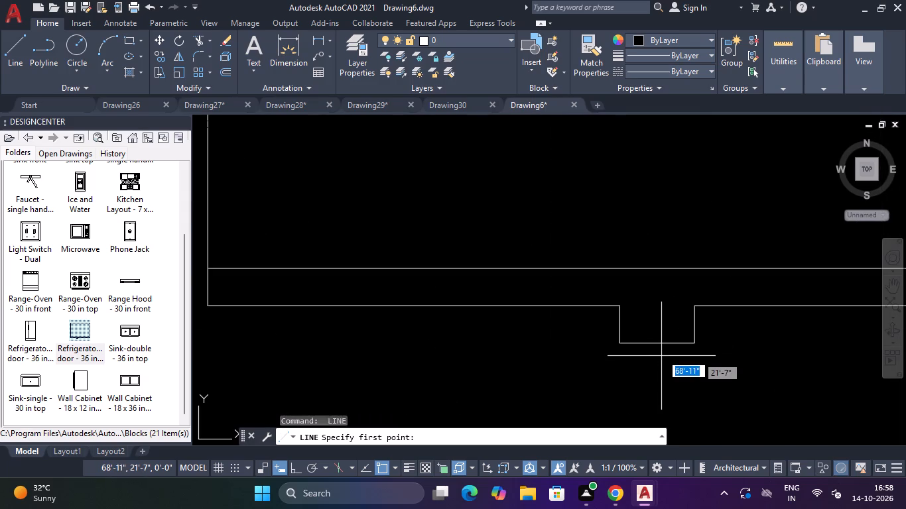
click(656, 345)
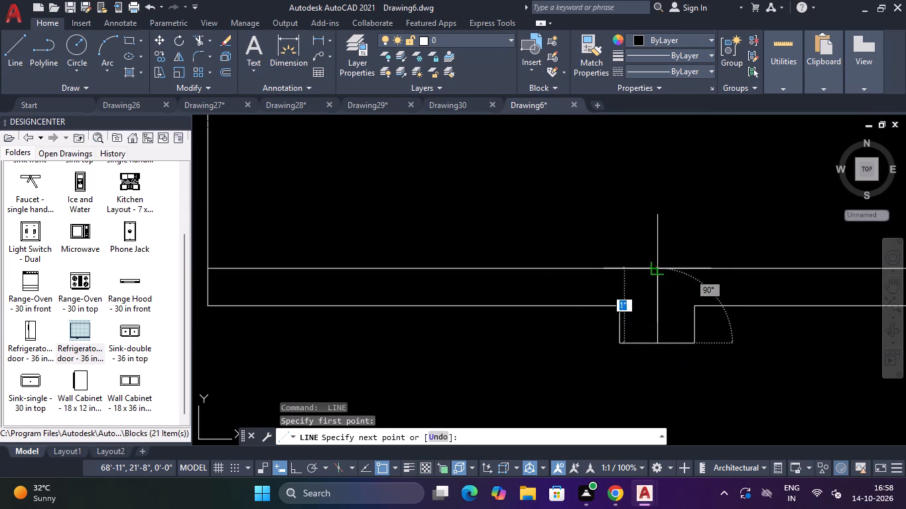
click(653, 272)
key(Escape)
Save the drawing as Drawing31 in the IBR folder.
scroll(649, 295, down, 8)
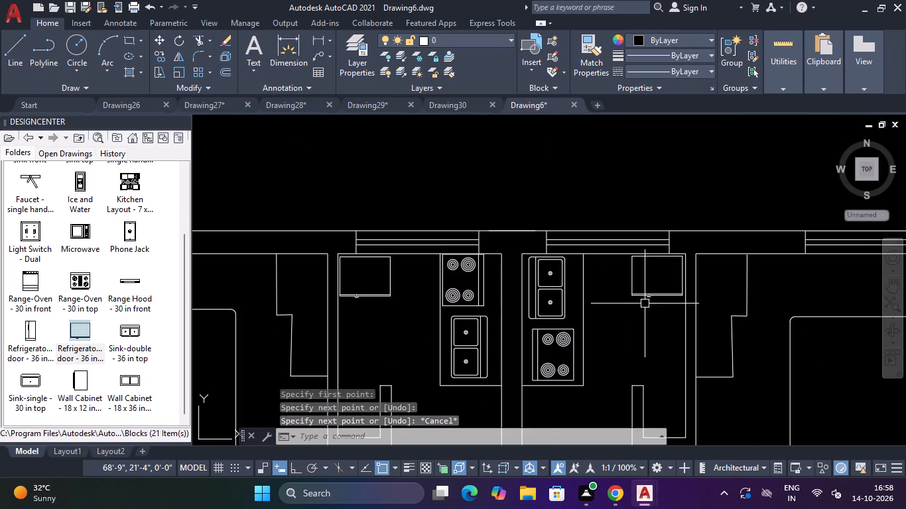
scroll(631, 322, down, 3)
scroll(592, 369, down, 4)
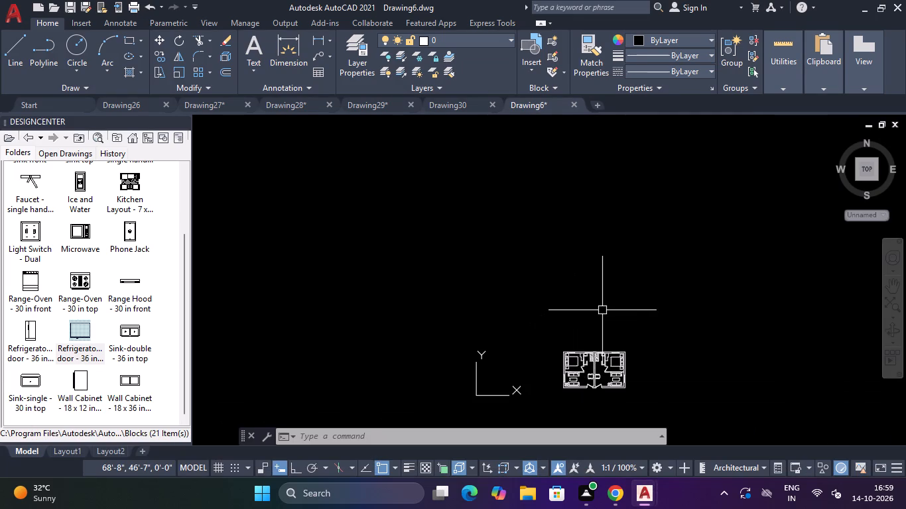
key(ctrl+s)
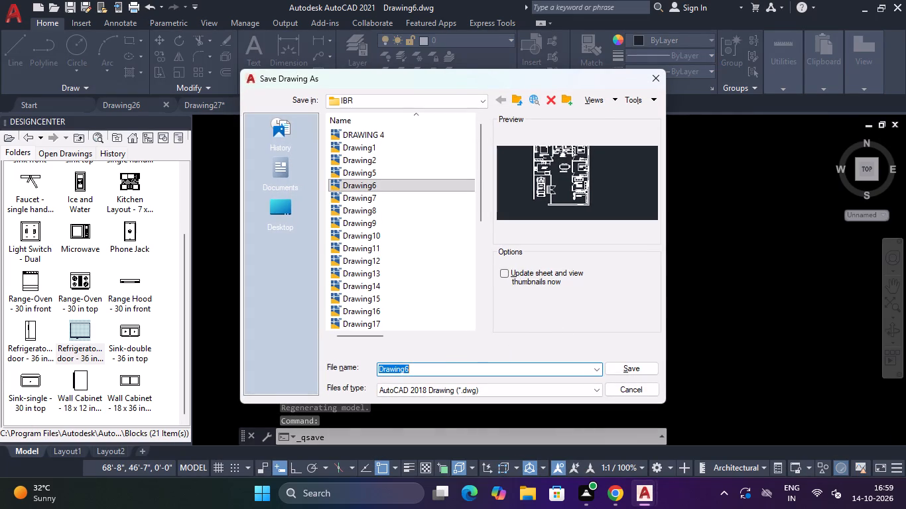
click(489, 370)
key(BackSpace)
text(31)
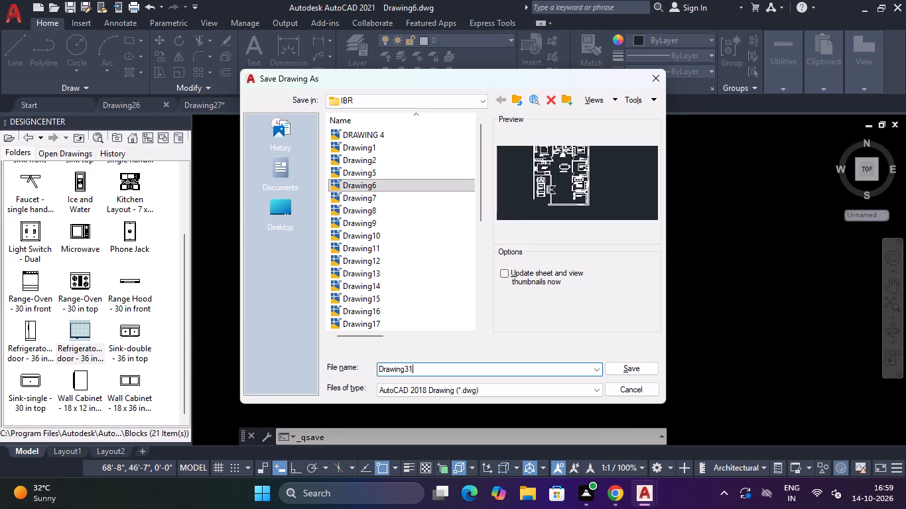
click(623, 364)
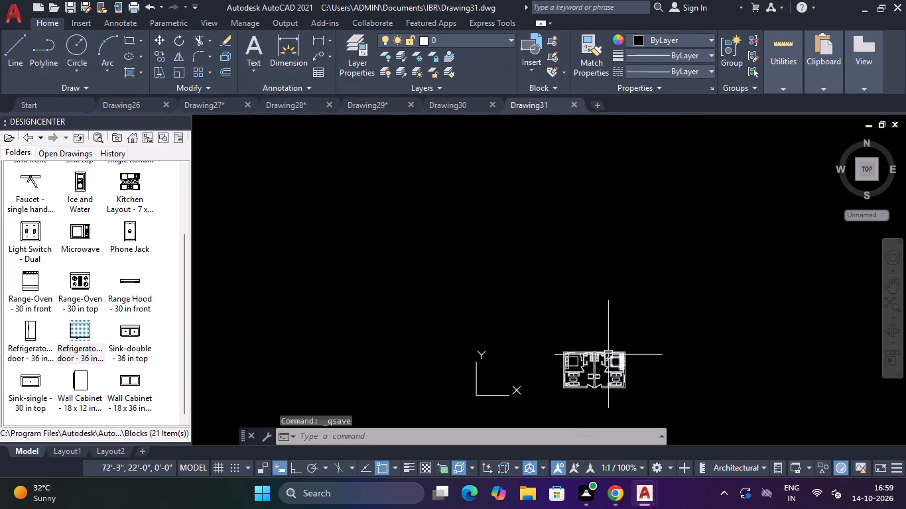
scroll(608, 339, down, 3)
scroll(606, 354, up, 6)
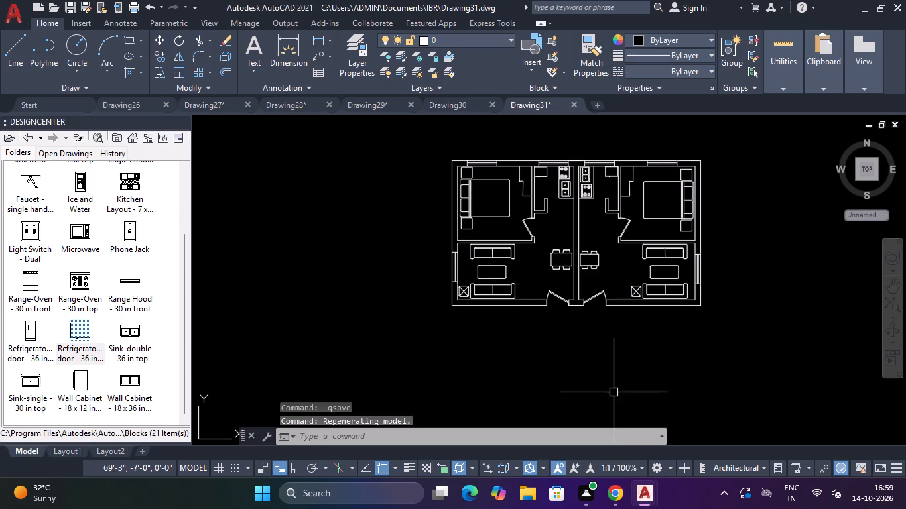